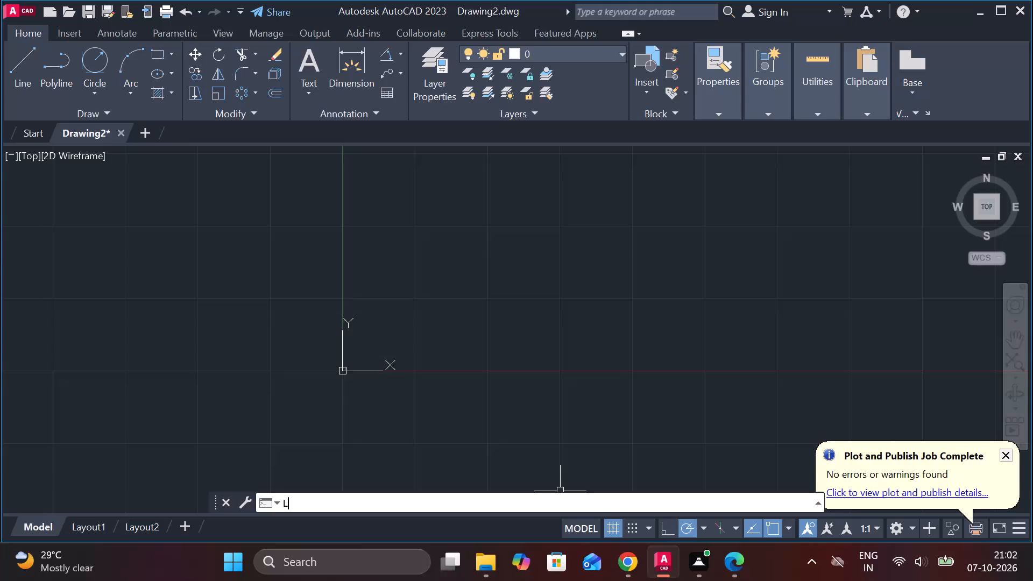
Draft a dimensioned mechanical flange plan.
Turn on command log file recording with LOGFILEON.
type("OG")
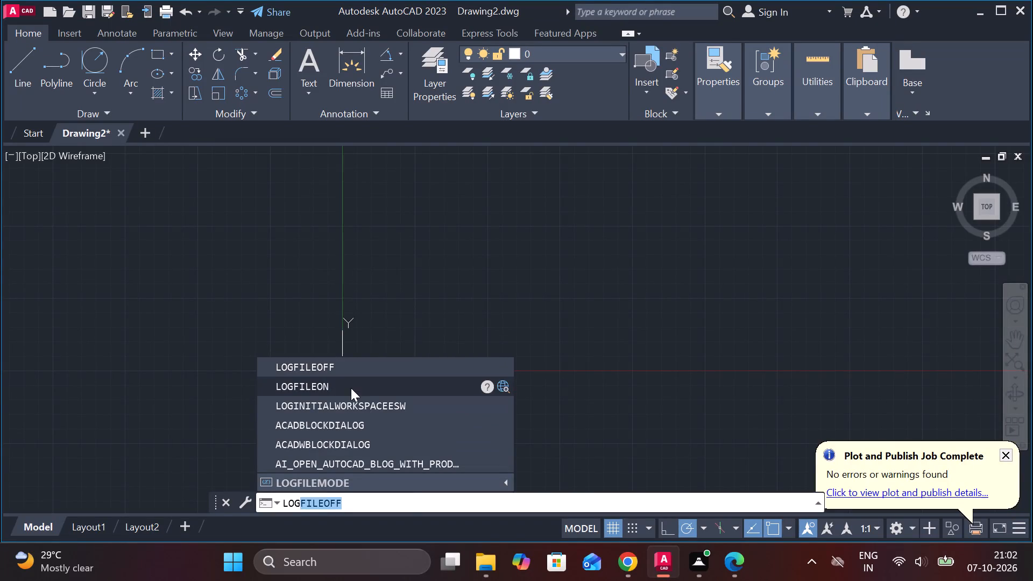
left_click(351, 388)
Set the model space limits with lower left corner 0,0 and upper right corner 297,210.
type("LIMIY")
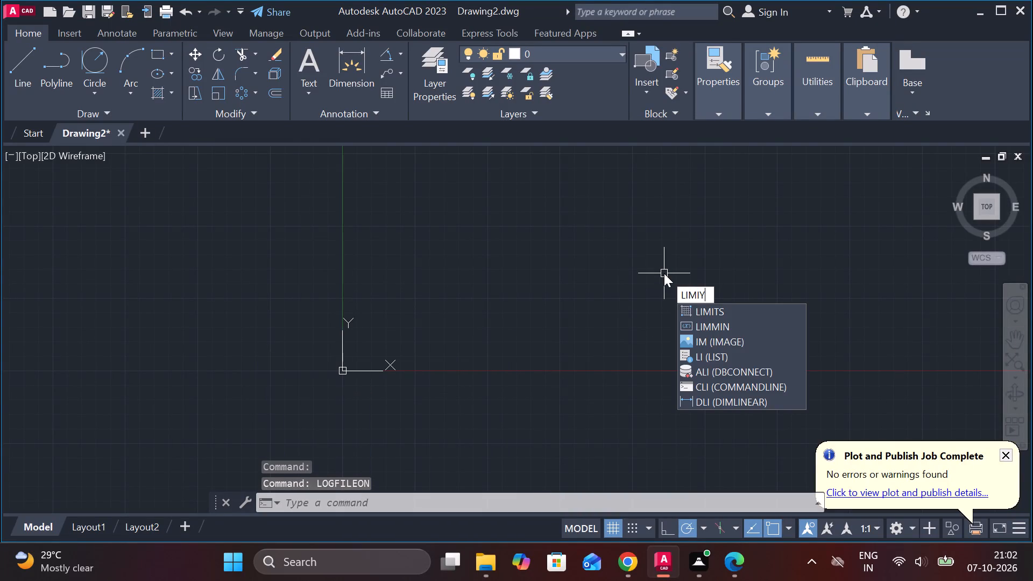
left_click(723, 304)
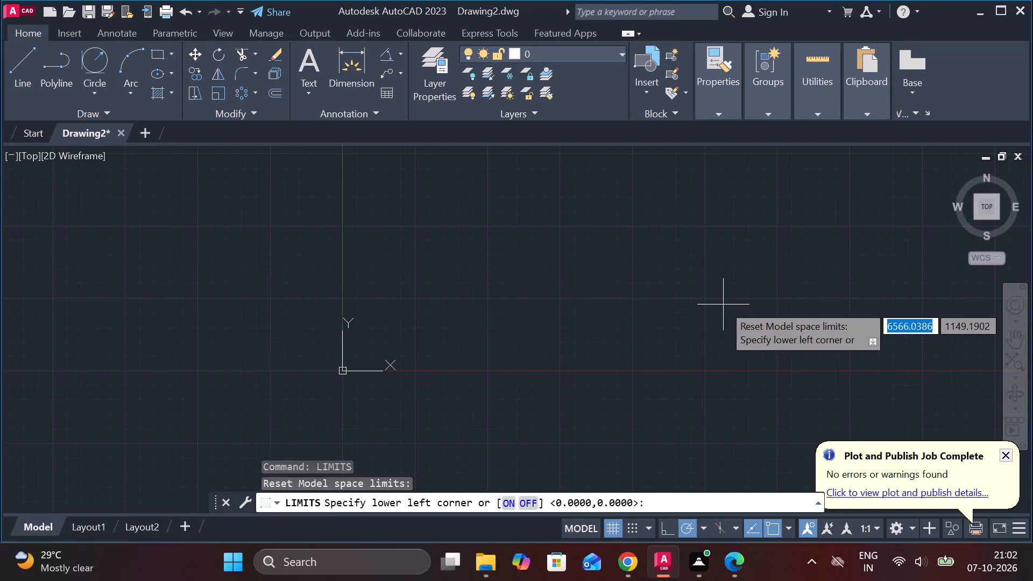
type("0,0")
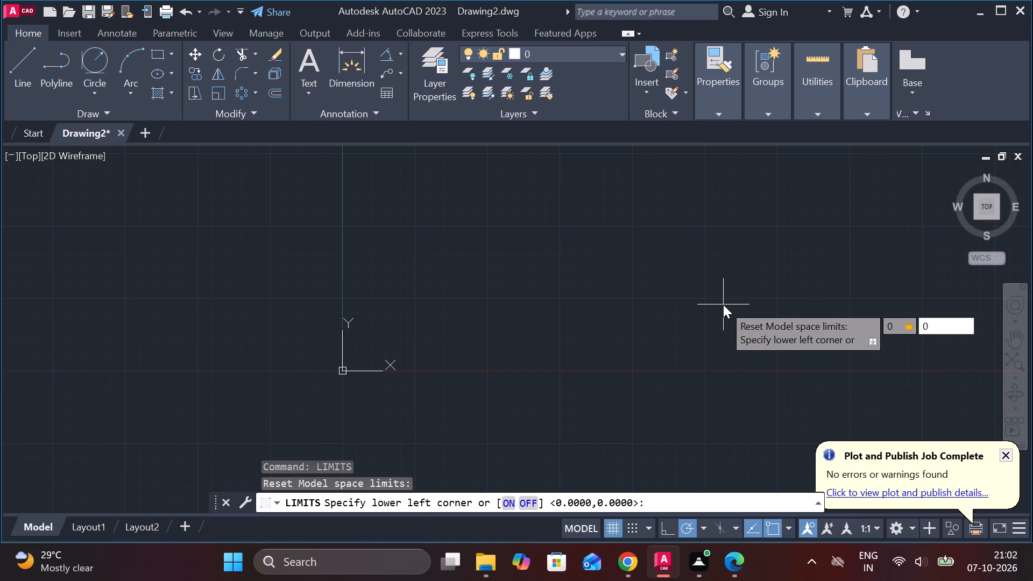
key("Return")
key("2")
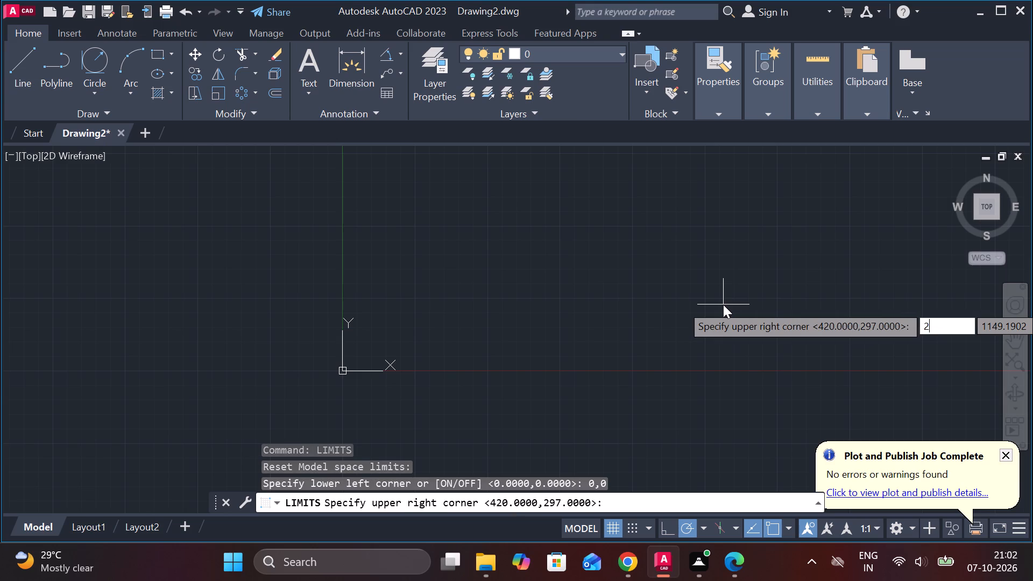
type("97")
key("comma")
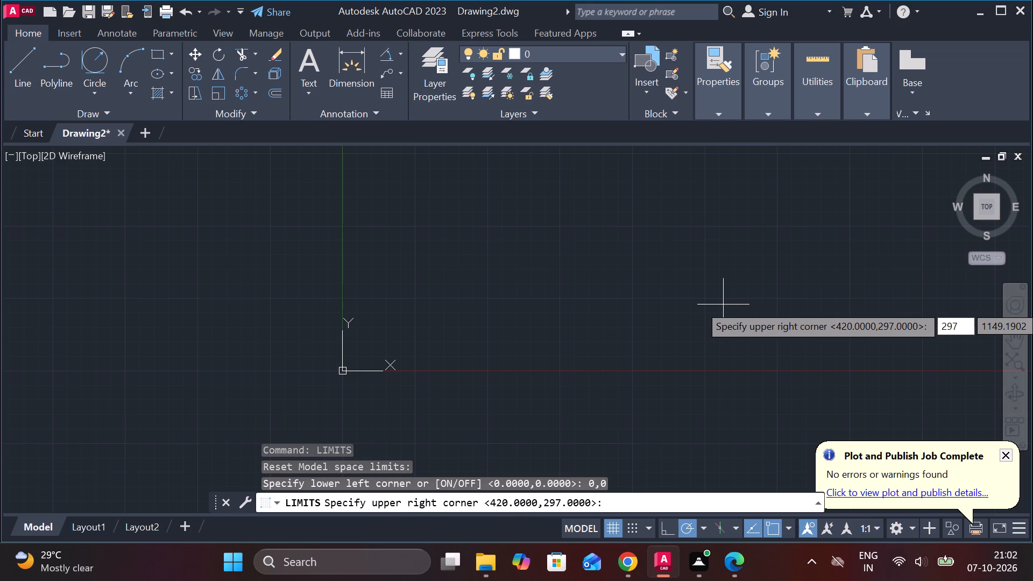
type("210")
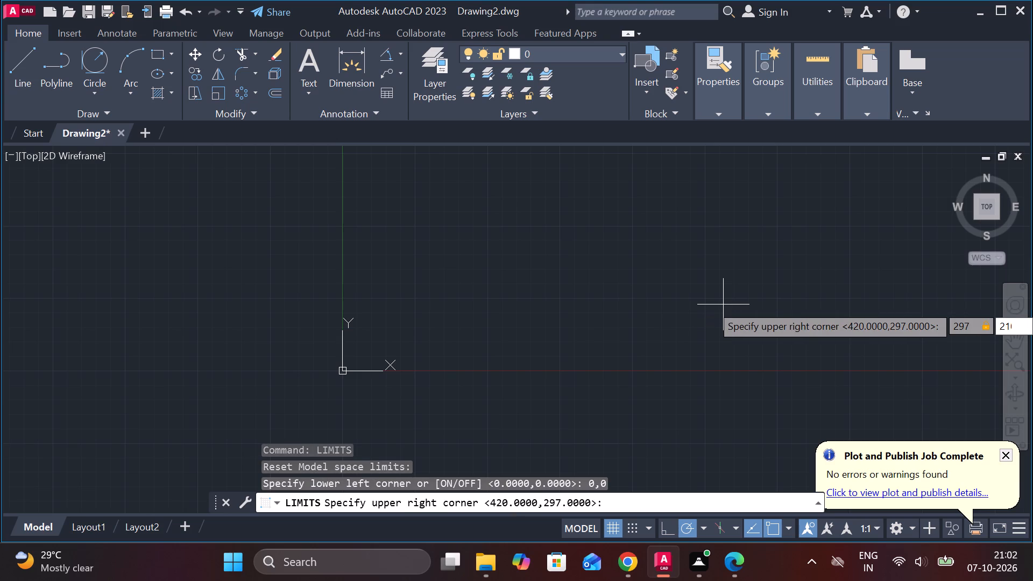
key("Return")
Zoom to the extents of the drawing to fit the new limits.
key("z")
key("Return")
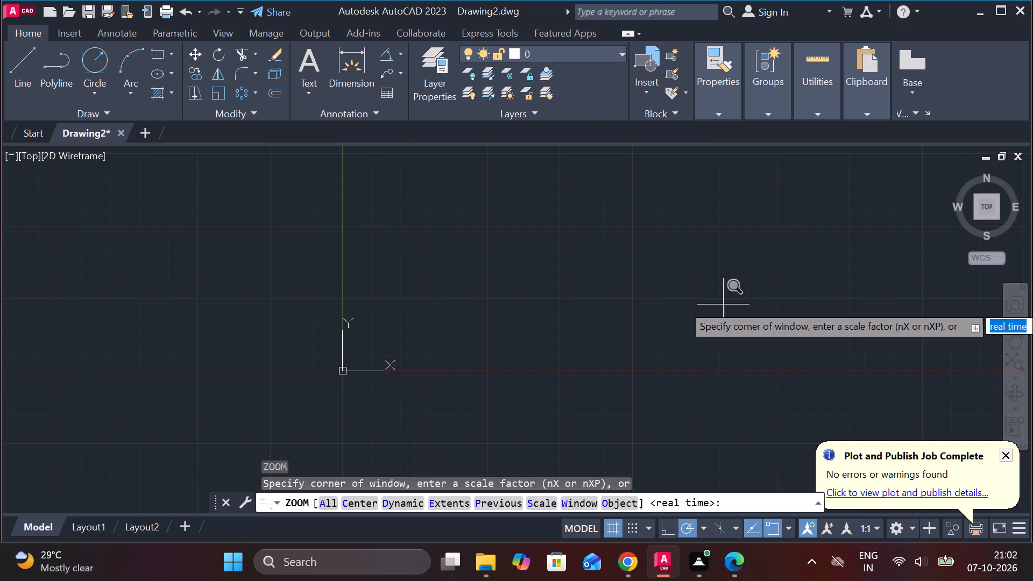
key("e")
key("Return")
scroll(723, 304, "down", 1)
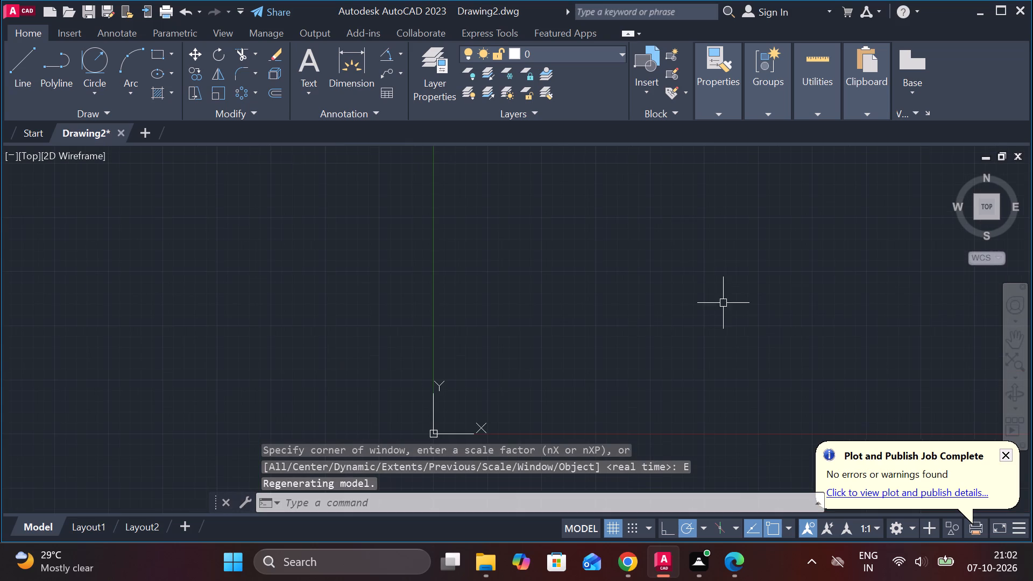
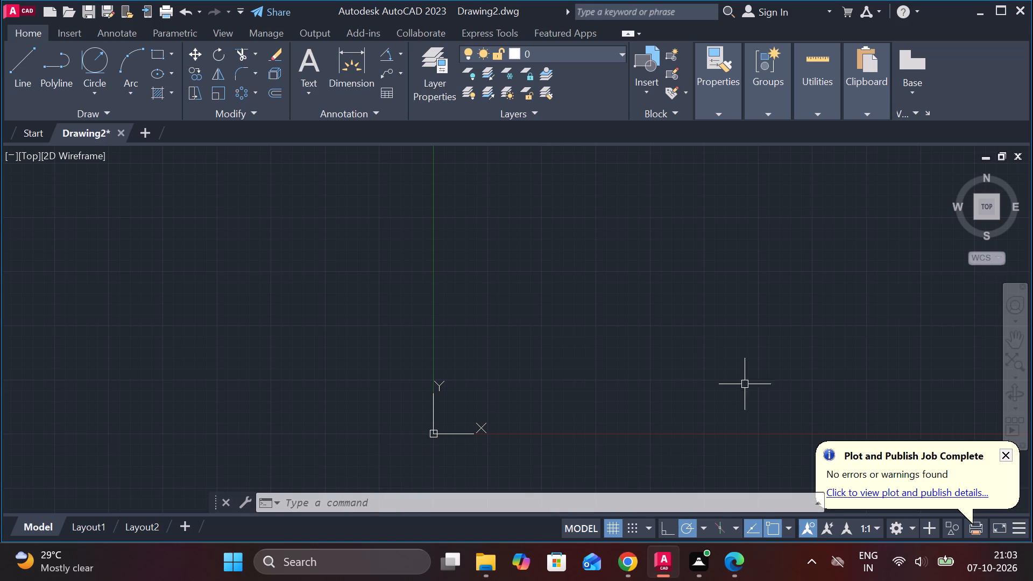
Draw a circle of diameter 80 with its centre at about 143,34, using the Center, Diameter method.
scroll(702, 325, "up", 2)
scroll(628, 344, "down", 1)
scroll(541, 352, "up", 1)
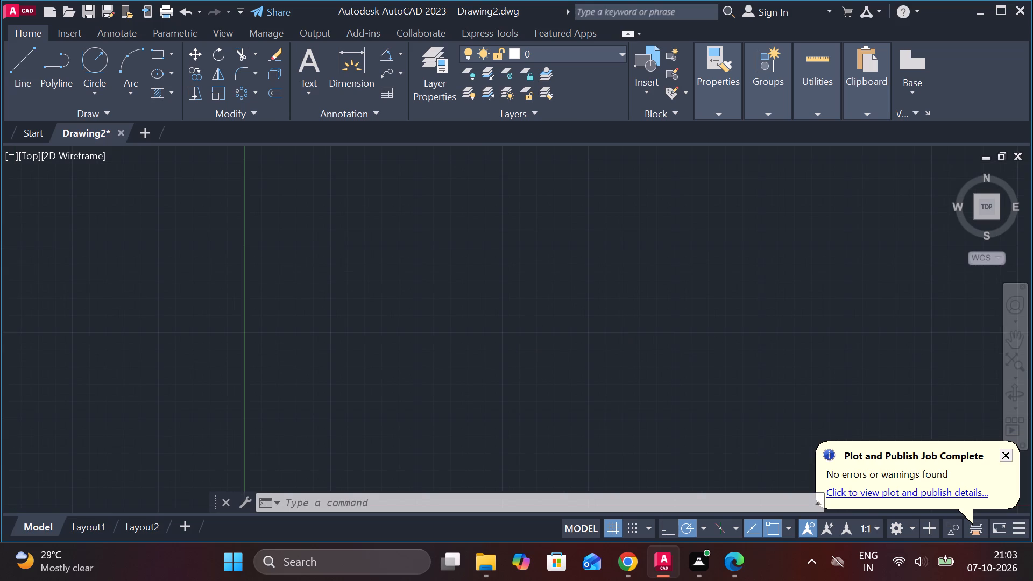
scroll(541, 352, "down", 2)
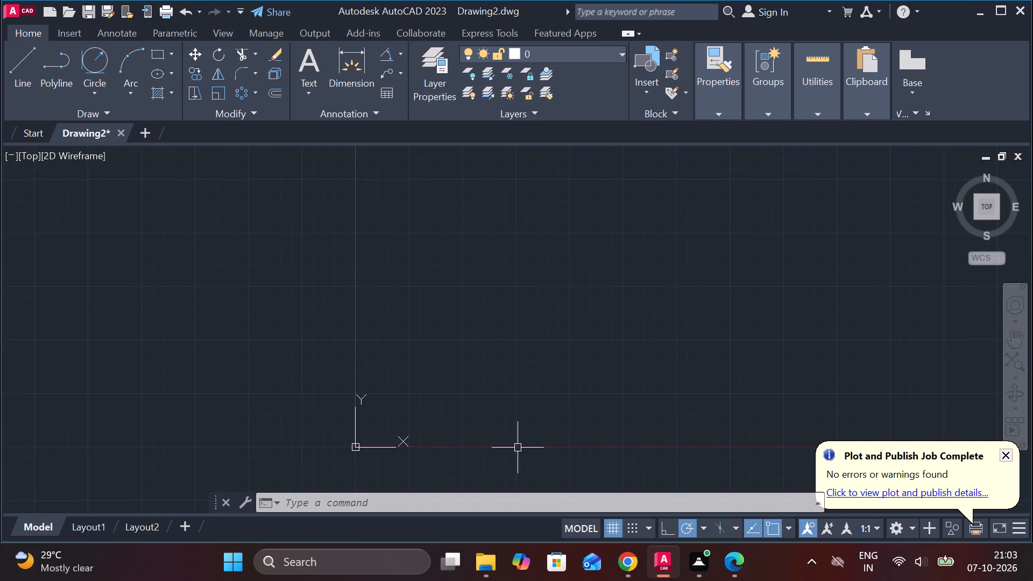
scroll(517, 449, "up", 2)
scroll(514, 371, "up", 2)
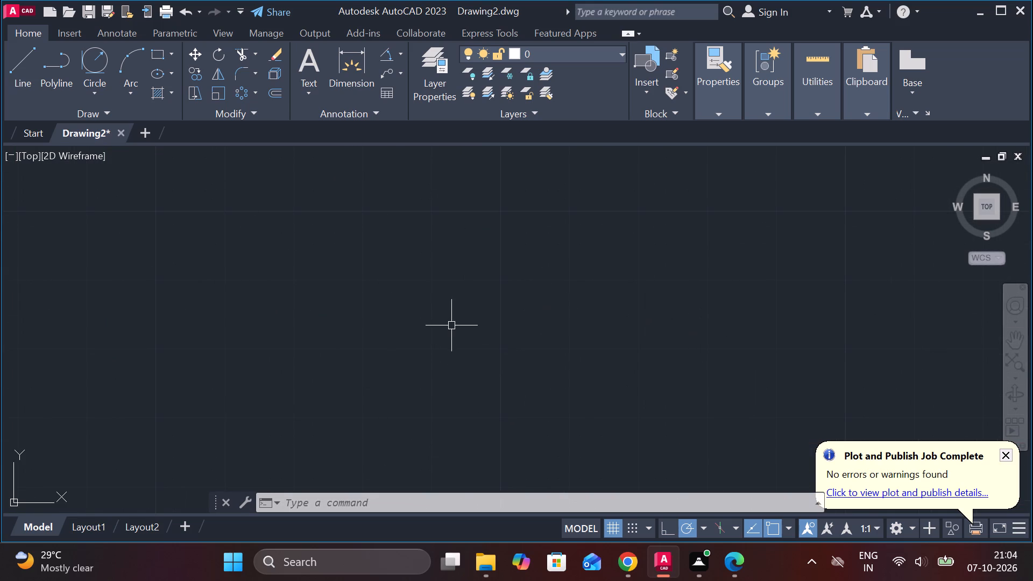
left_click(91, 94)
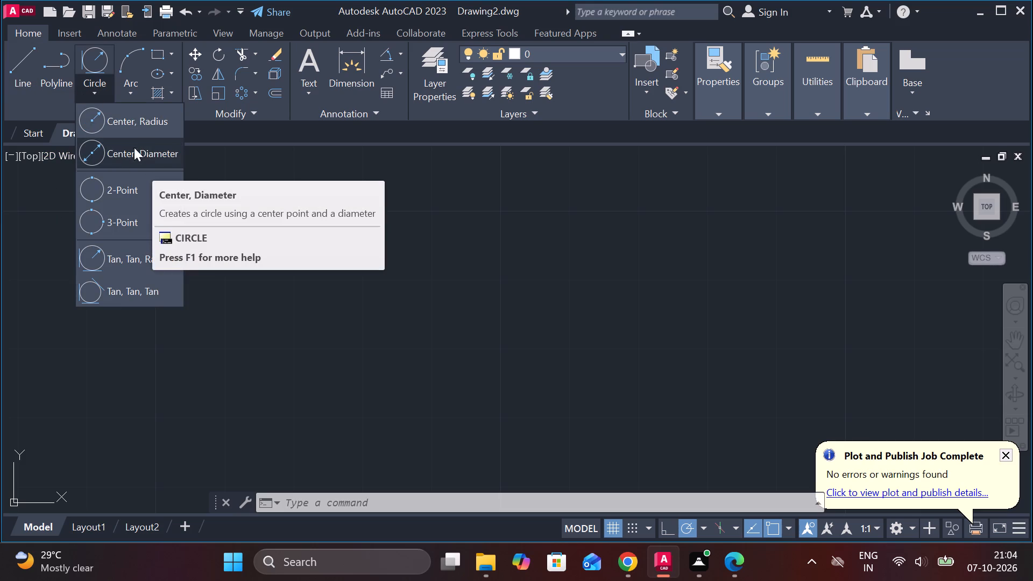
left_click(151, 157)
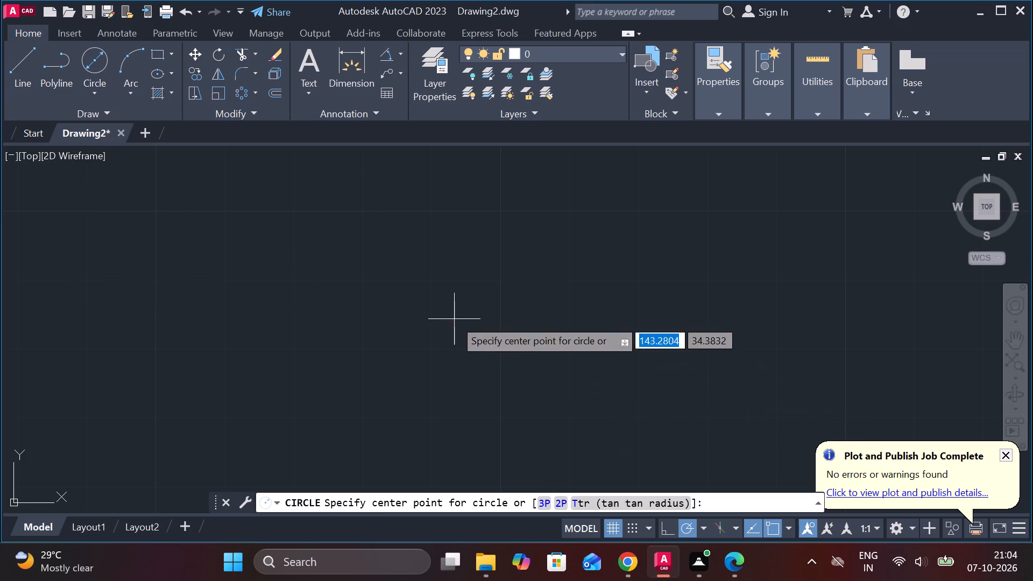
left_click(454, 318)
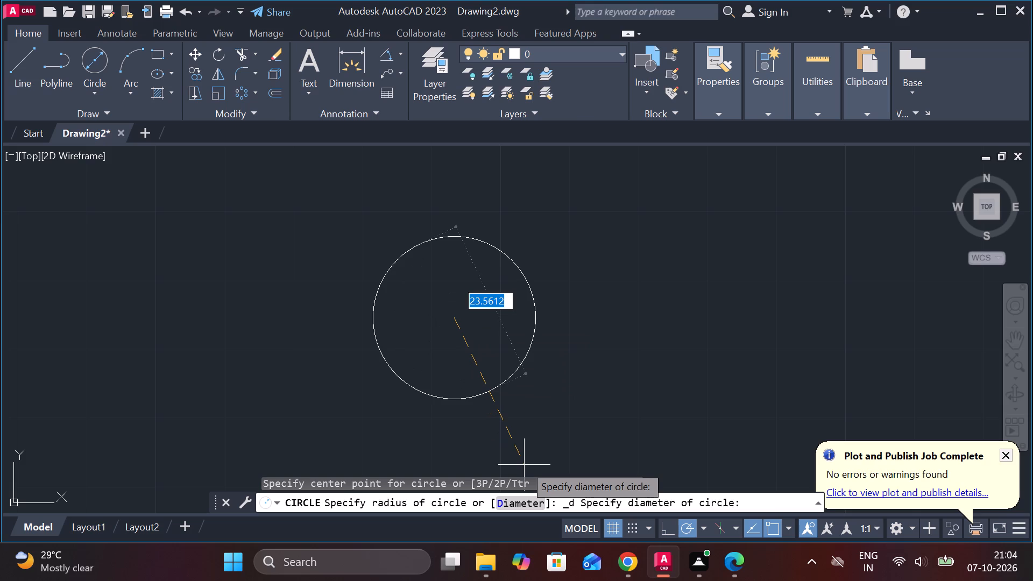
type("80")
key("Return")
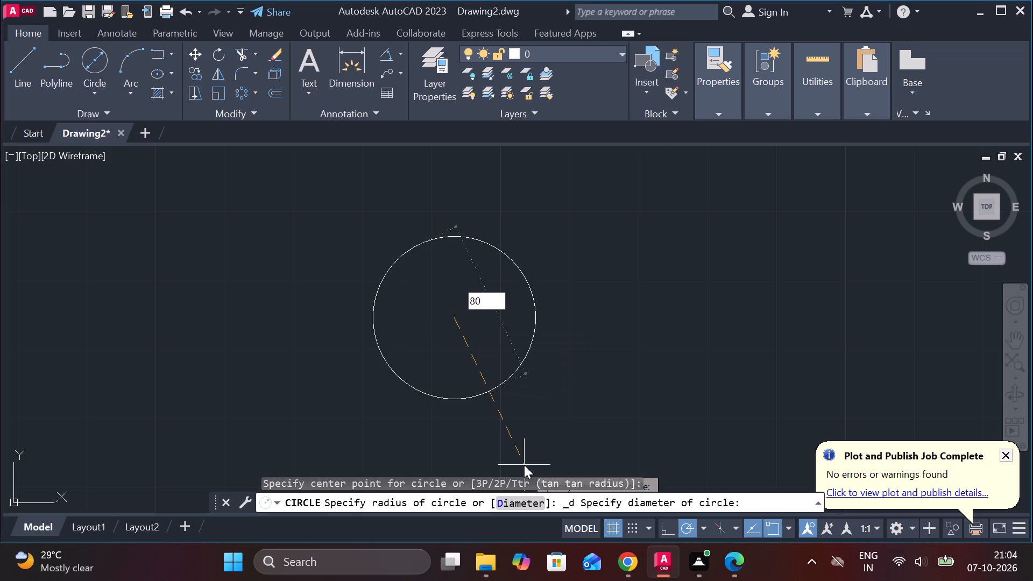
Move the UCS origin away from the circle, to about 384 units left of and 132 units below its centre.
scroll(640, 216, "up", 1)
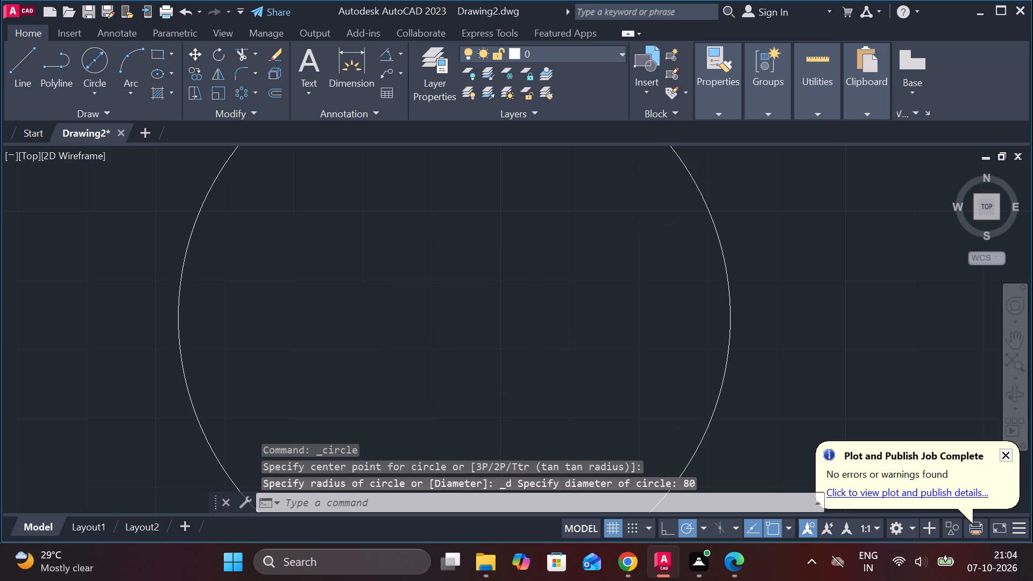
scroll(640, 216, "up", 1)
scroll(640, 222, "down", 4)
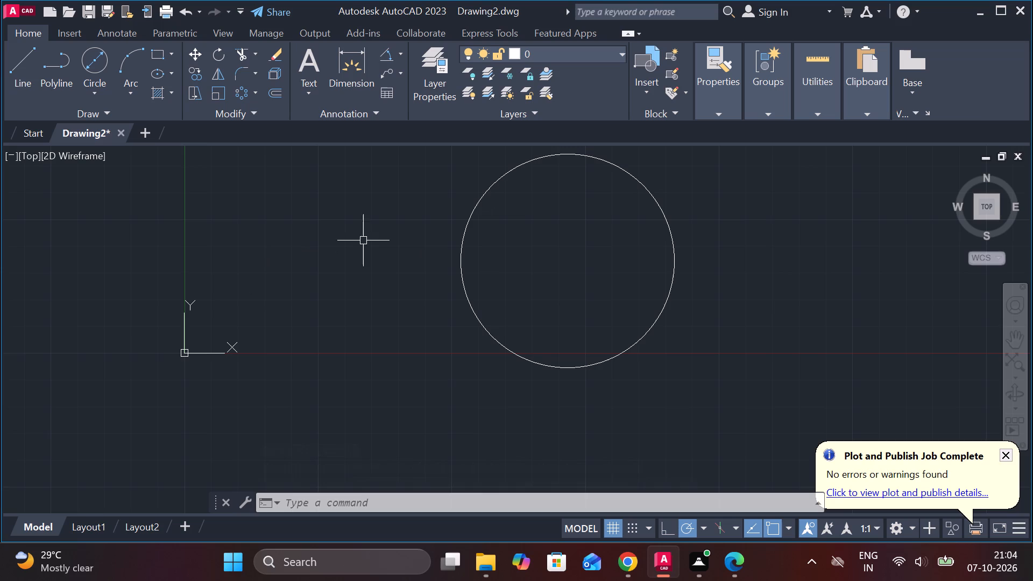
scroll(724, 185, "down", 1)
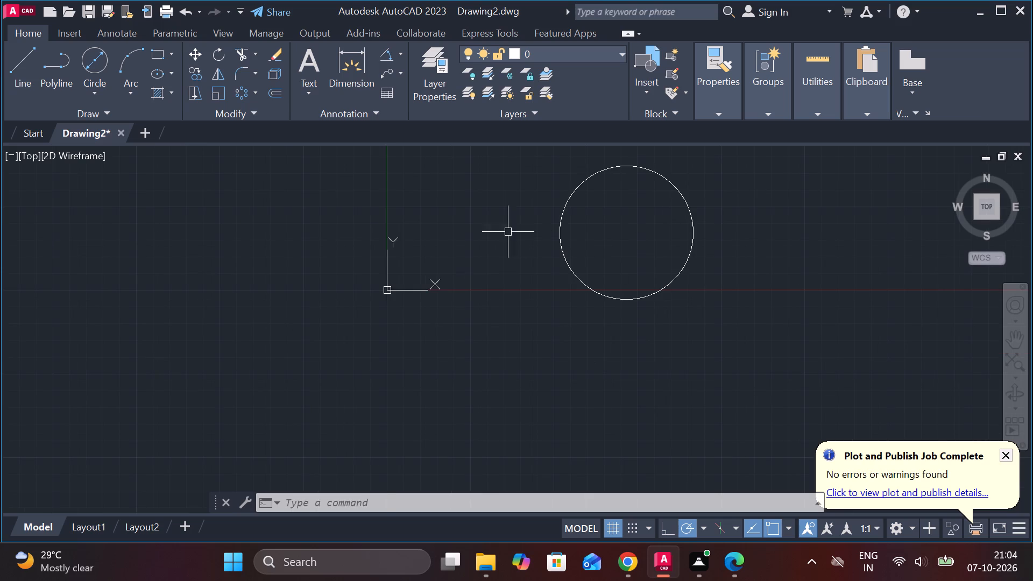
scroll(508, 232, "up", 1)
scroll(755, 228, "up", 2)
scroll(755, 228, "down", 2)
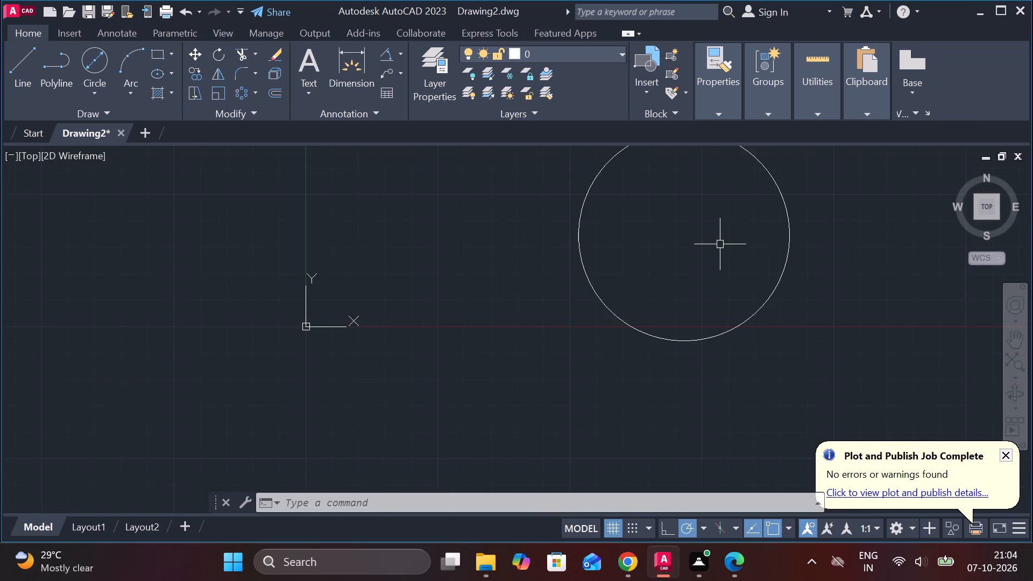
scroll(716, 250, "down", 1)
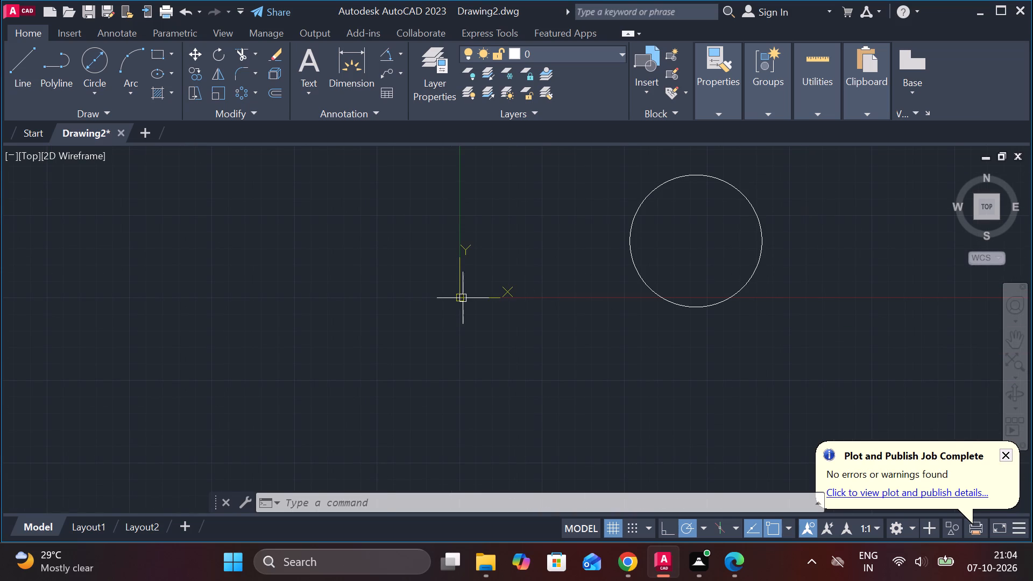
left_click_drag(459, 300, 348, 328)
left_click_drag(348, 328, 225, 384)
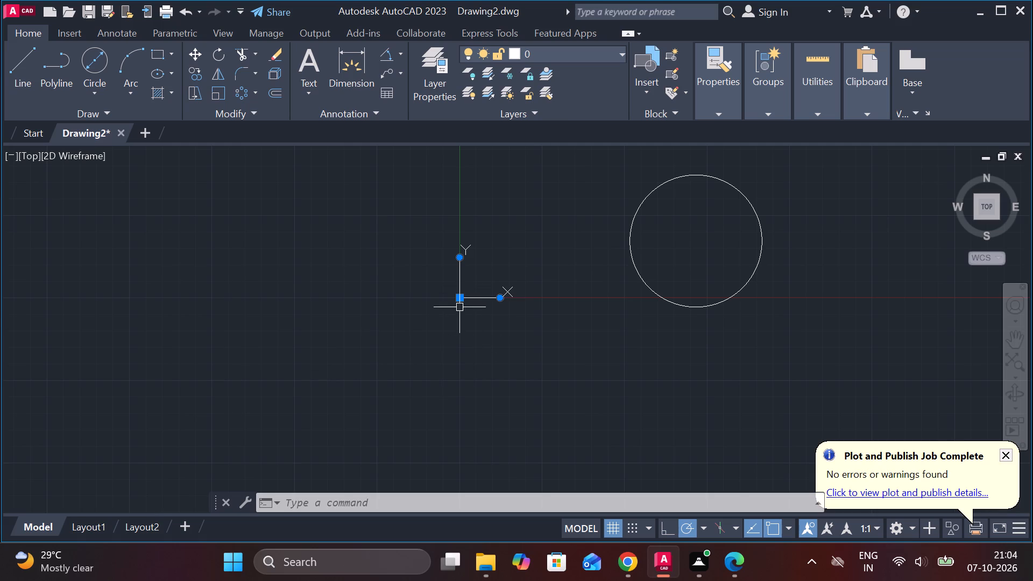
left_click_drag(459, 297, 57, 444)
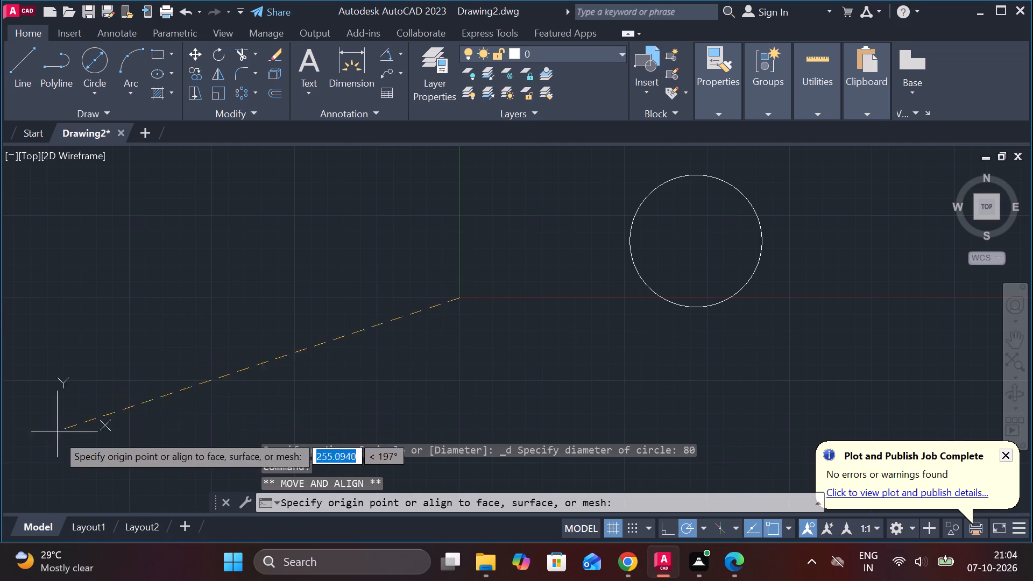
left_click_drag(57, 444, 68, 473)
left_click(62, 460)
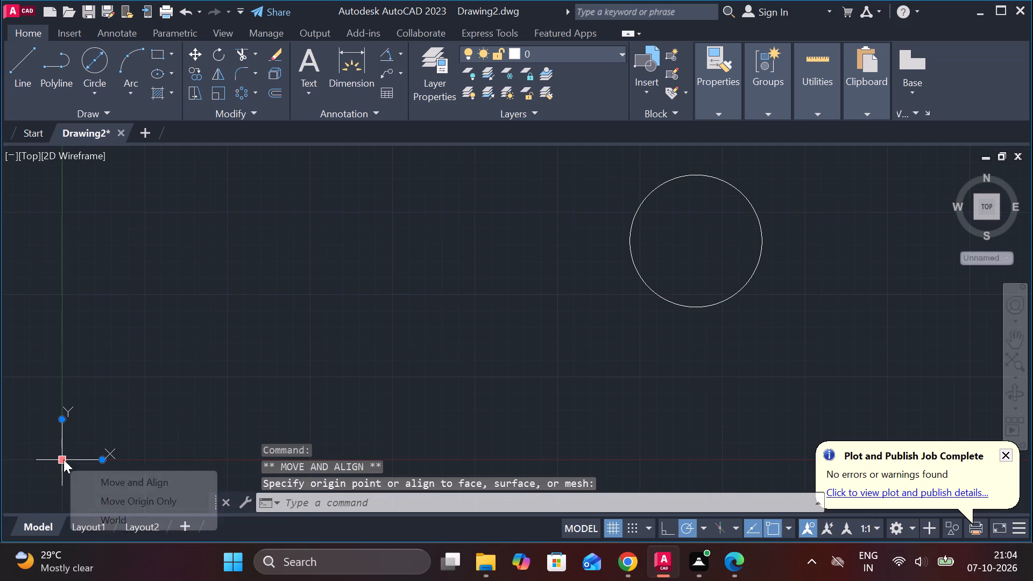
left_click_drag(673, 254, 558, 289)
key("Escape")
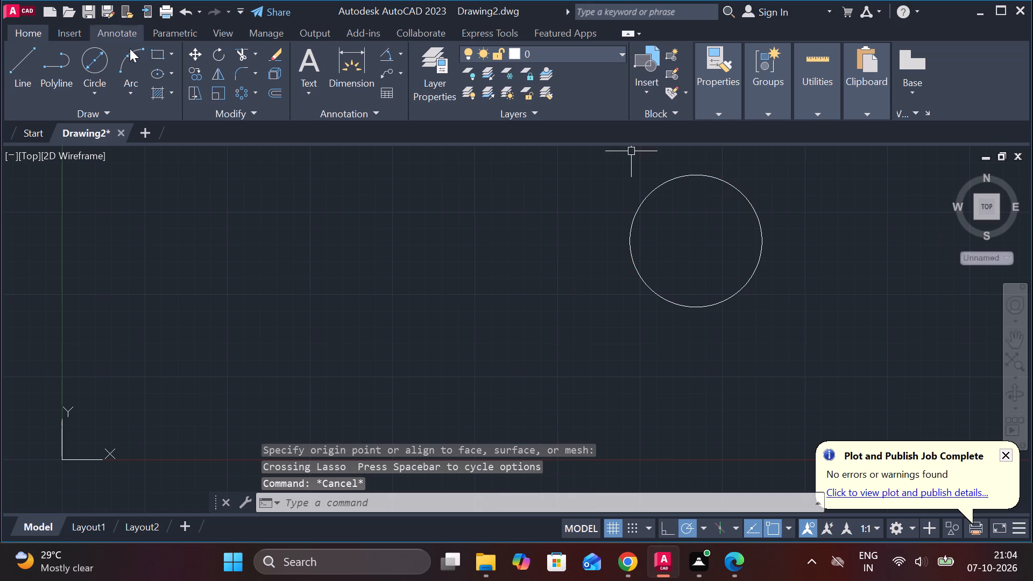
Draw a concentric circle of diameter 32 at the centre of the 80 diameter circle.
scroll(885, 240, "up", 3)
scroll(865, 245, "down", 2)
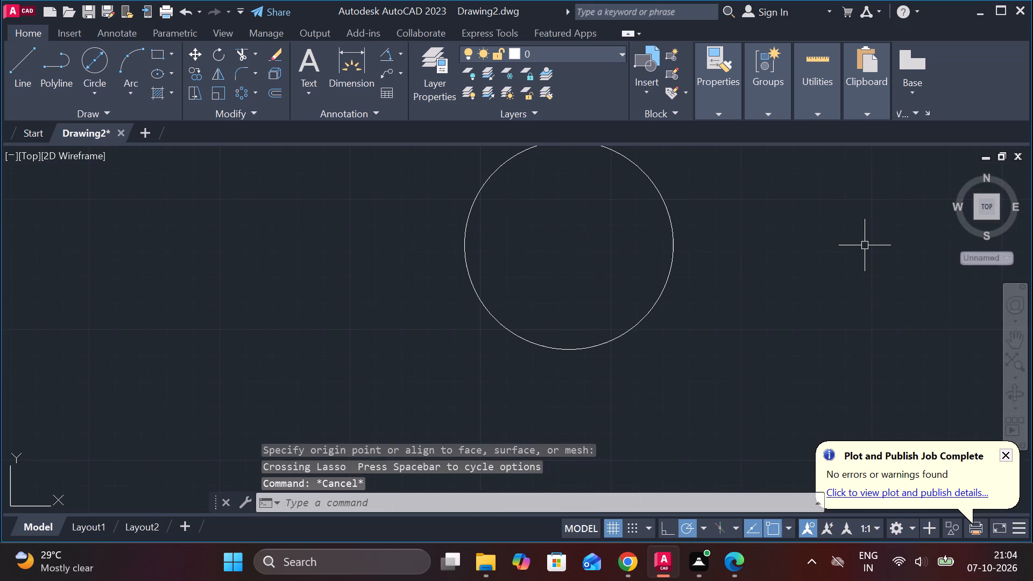
scroll(706, 187, "up", 2)
scroll(706, 187, "down", 2)
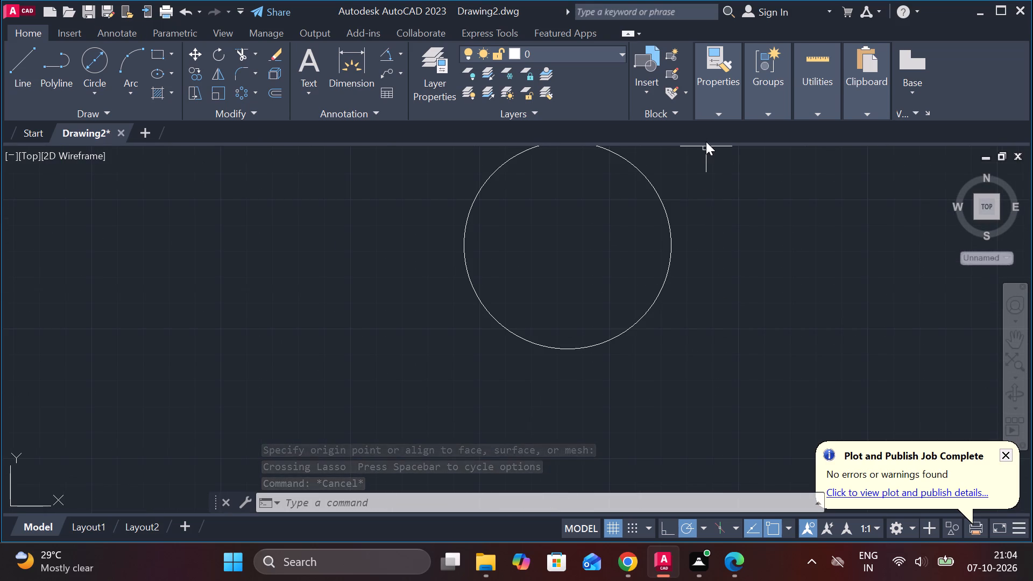
scroll(706, 141, "up", 1)
scroll(211, 410, "down", 4)
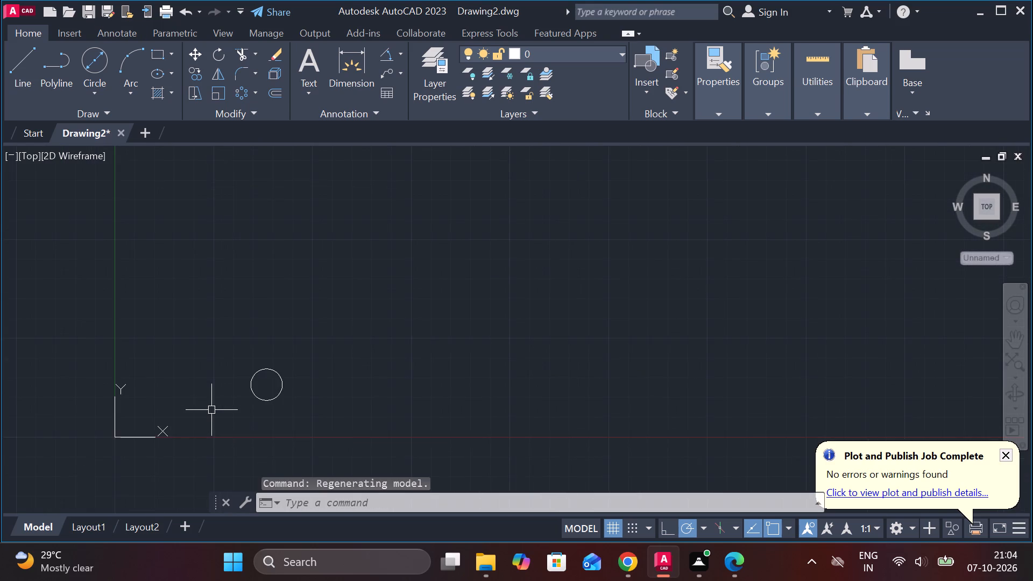
scroll(211, 410, "up", 3)
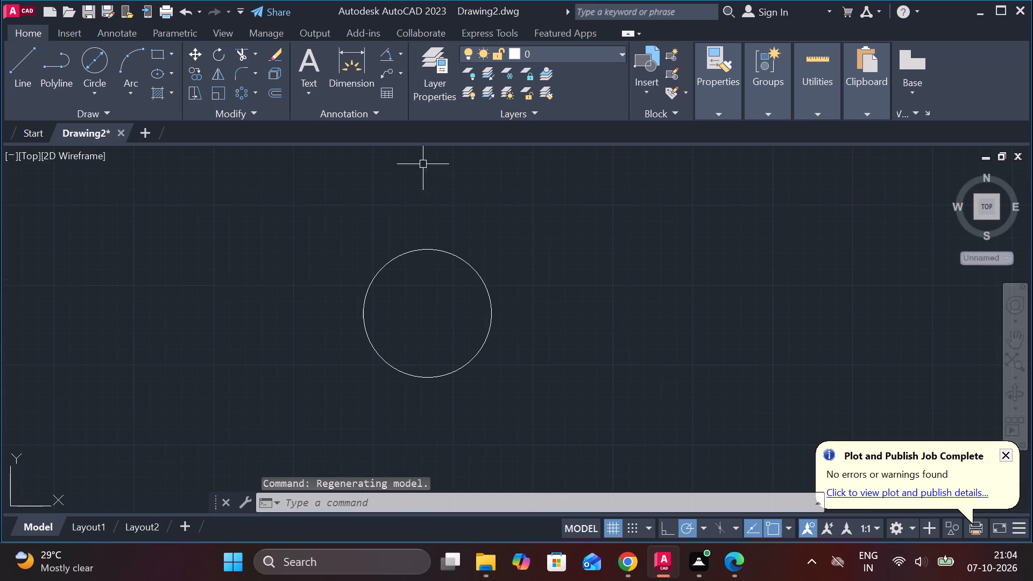
left_click(88, 87)
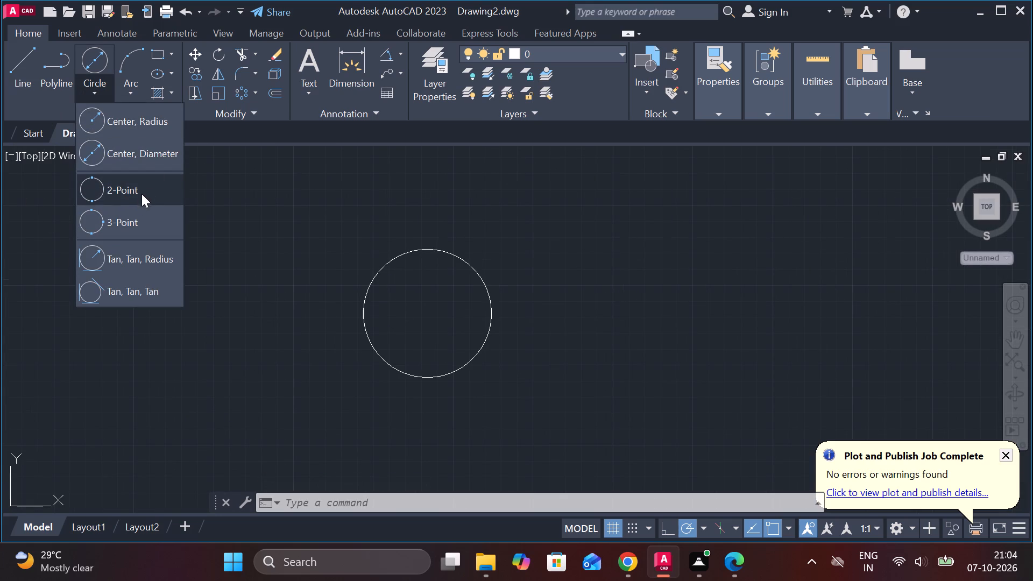
left_click(167, 155)
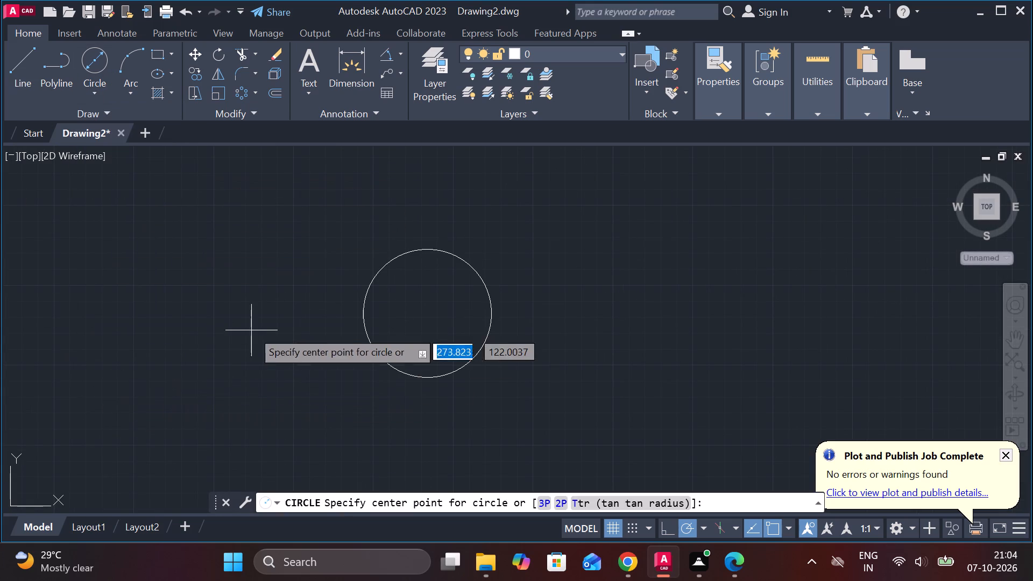
left_click(431, 315)
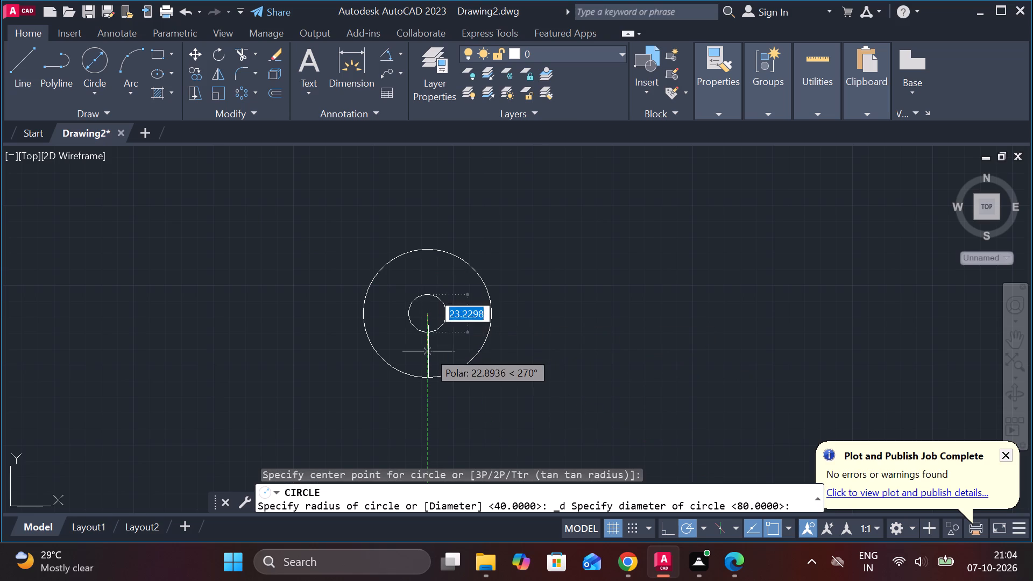
type("32")
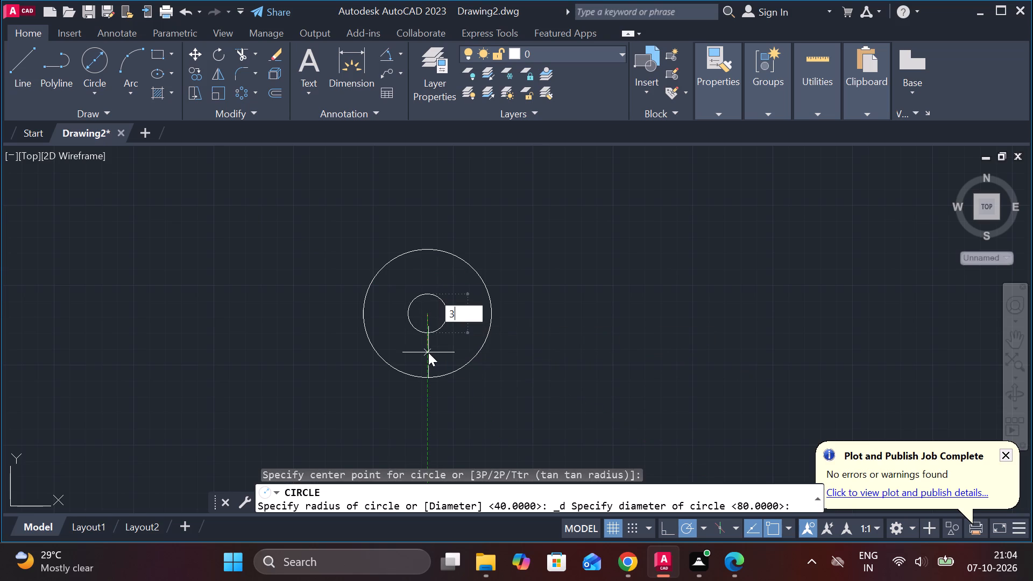
key("Return")
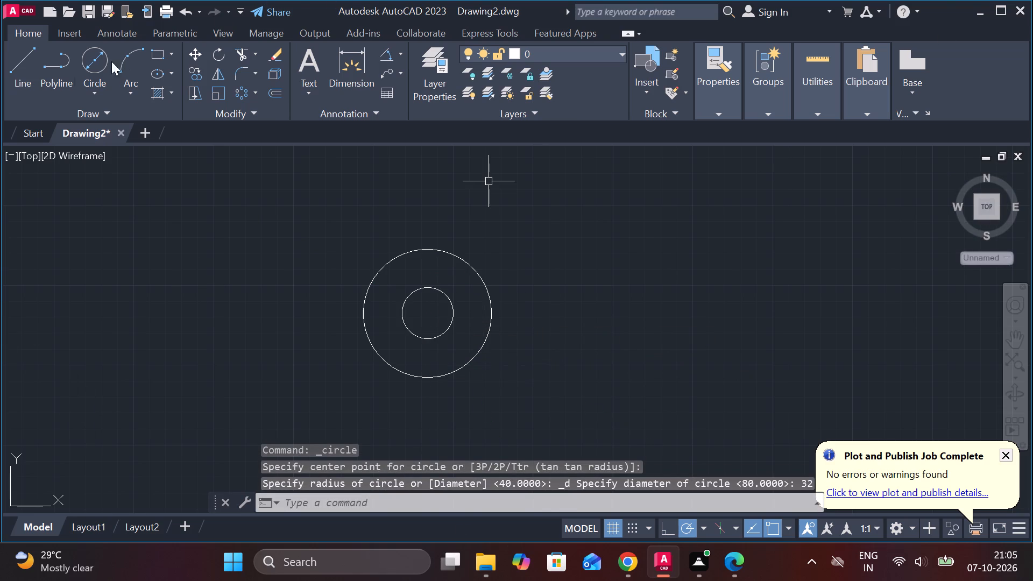
Draw another concentric circle of radius 32 from the same centre, using the Center, Radius method.
left_click(82, 87)
left_click(128, 132)
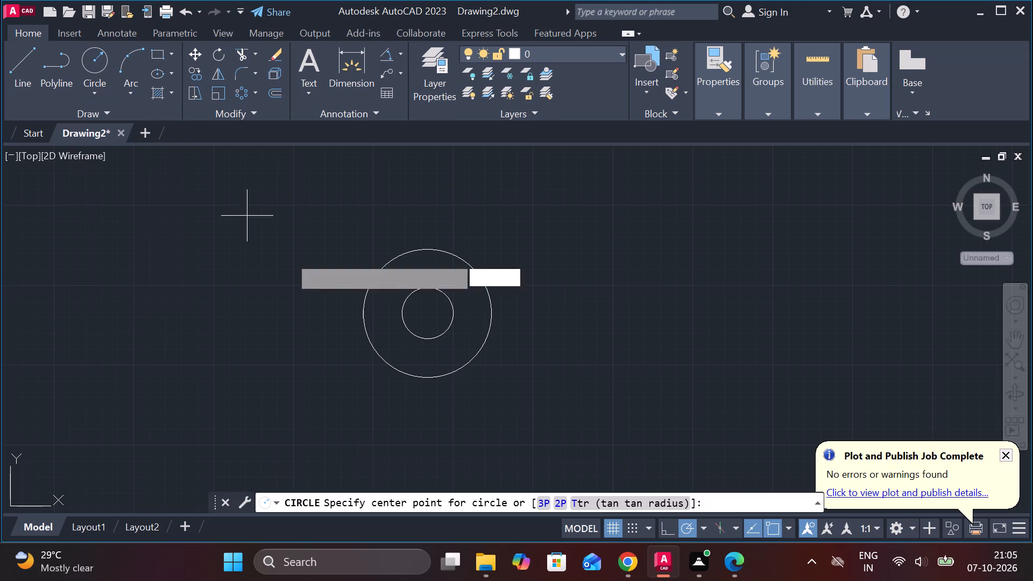
left_click(423, 316)
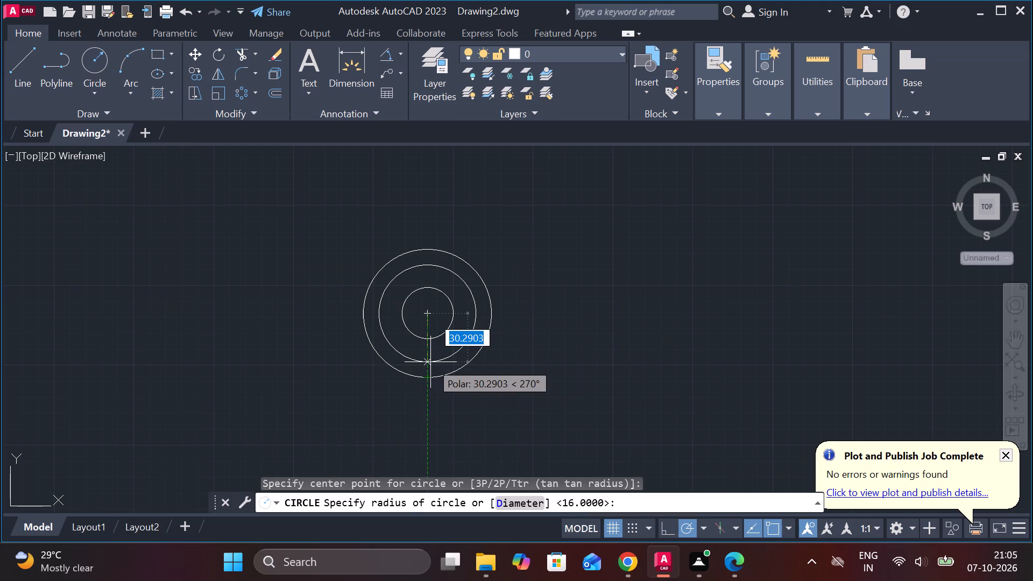
type("32")
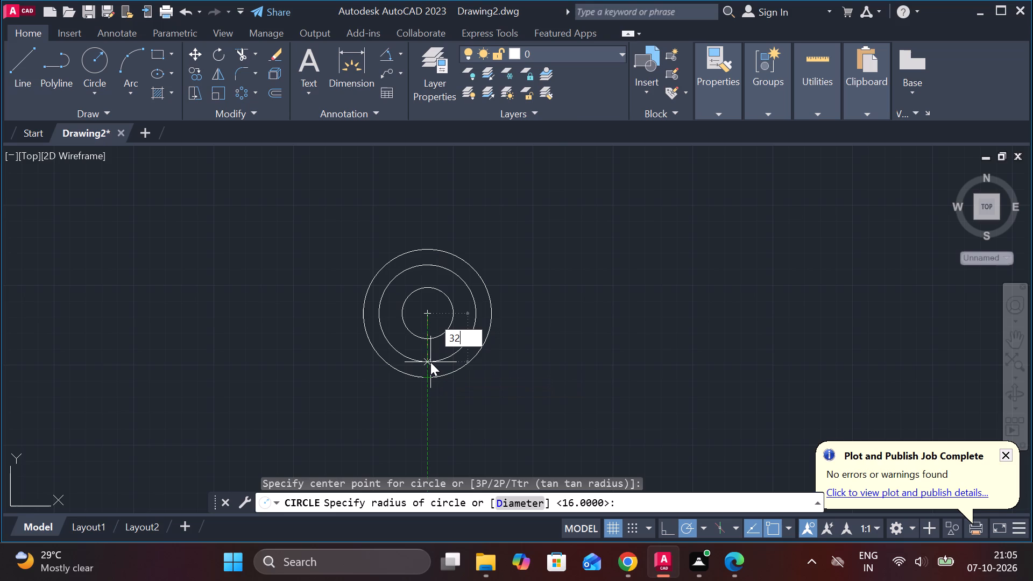
key("Return")
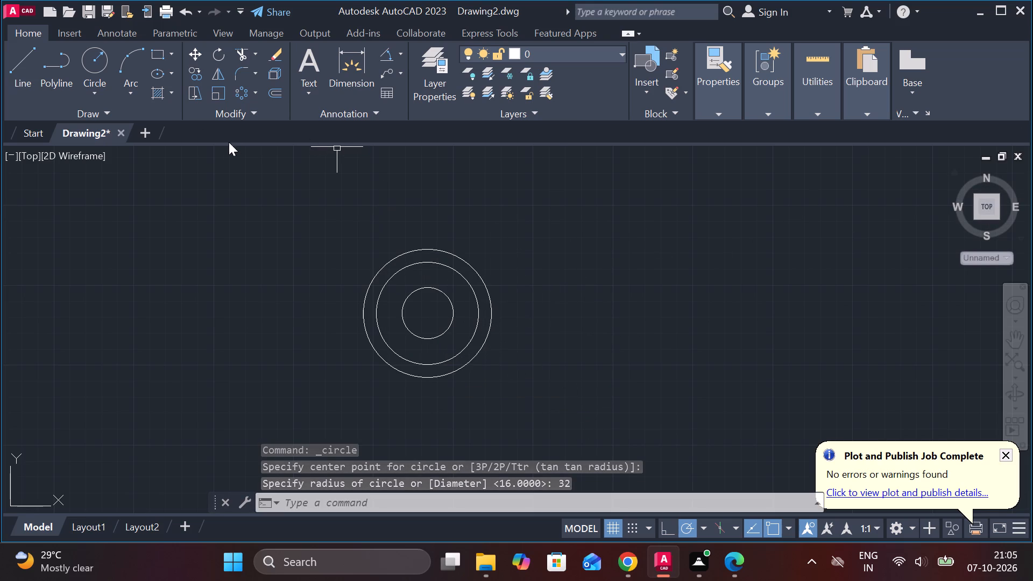
Draw a circle of radius 21 from the same centre as the existing concentric circles, using the Center, Radius method.
left_click(102, 92)
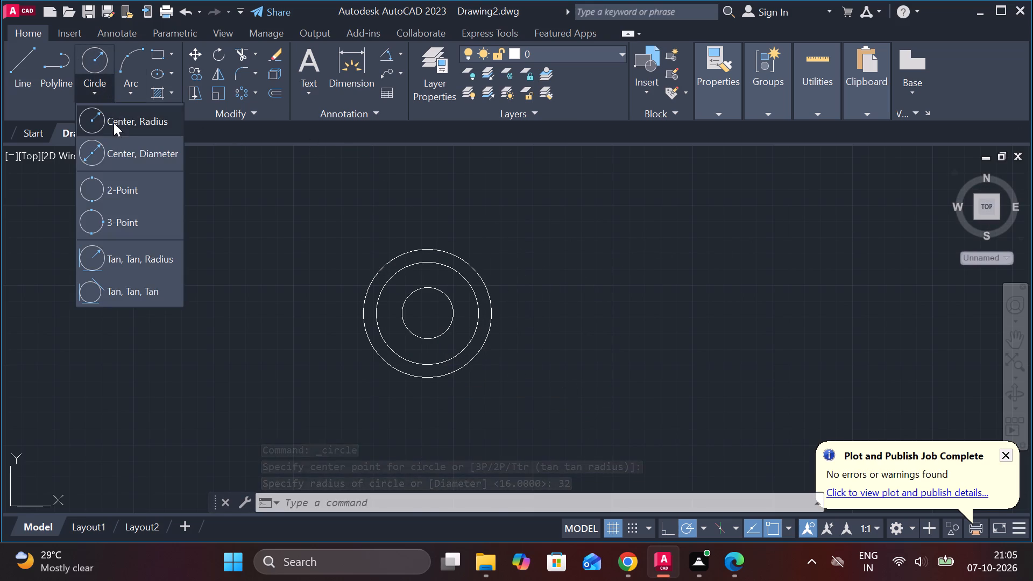
left_click(119, 128)
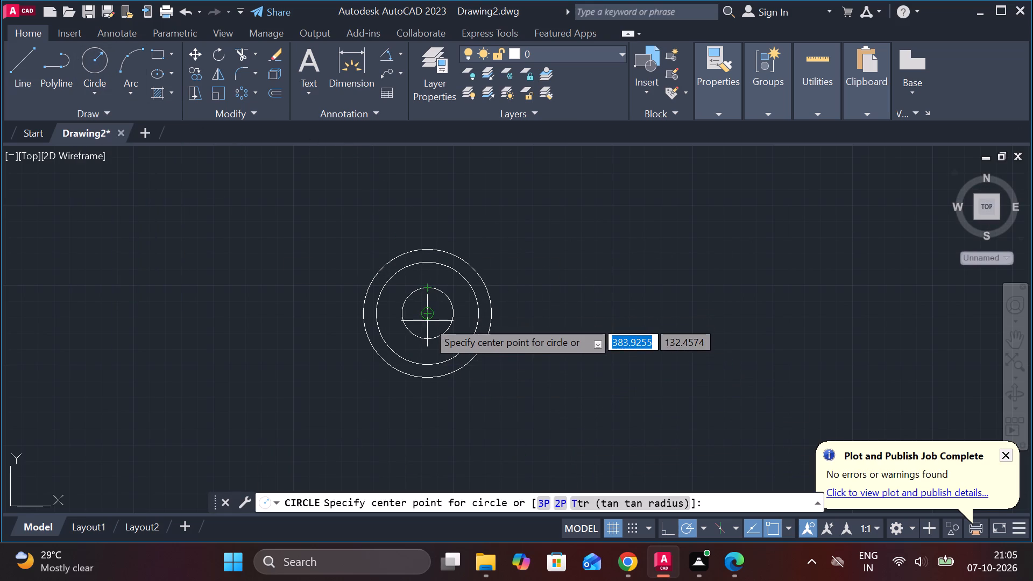
left_click(427, 318)
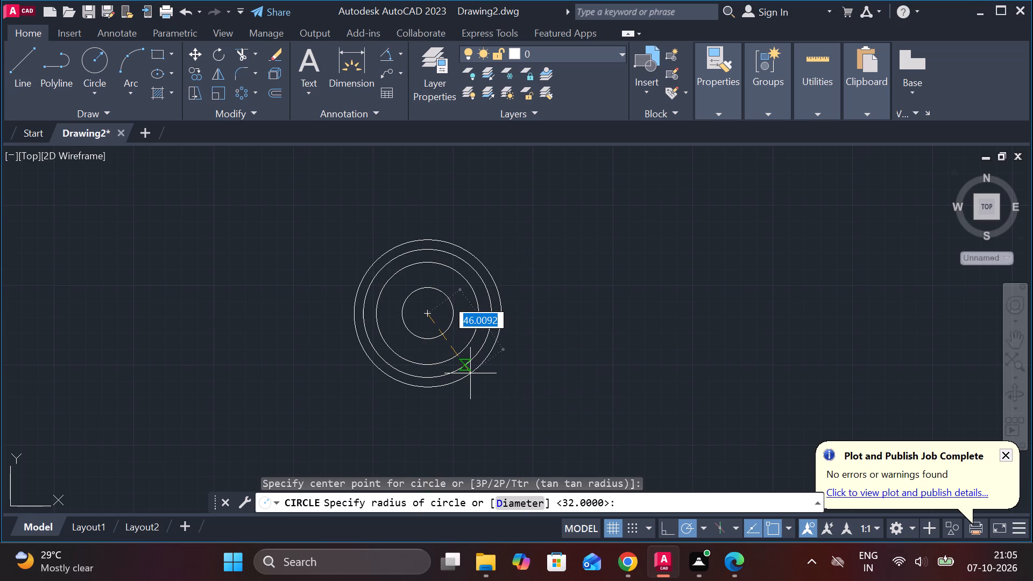
key("2")
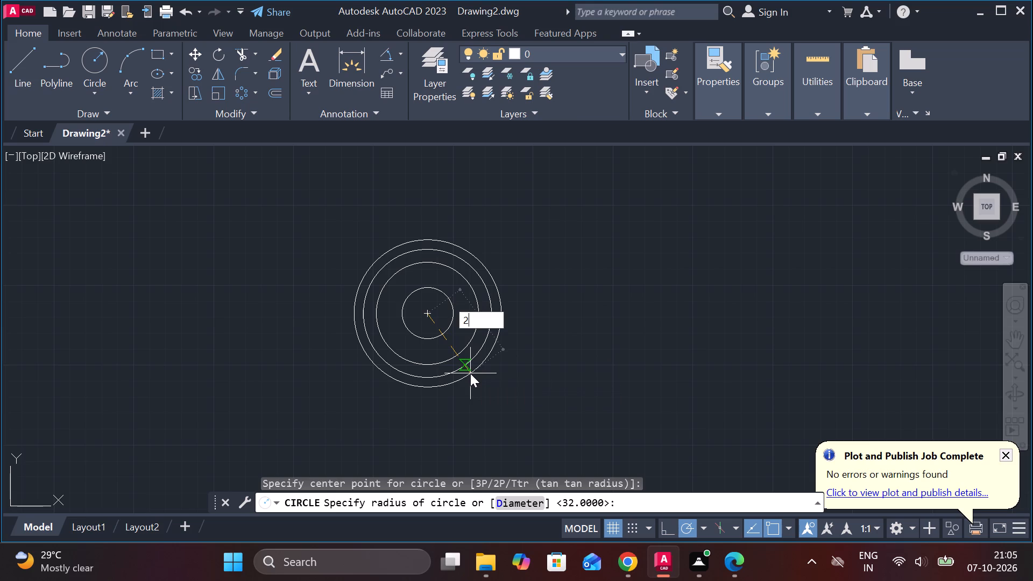
key("1")
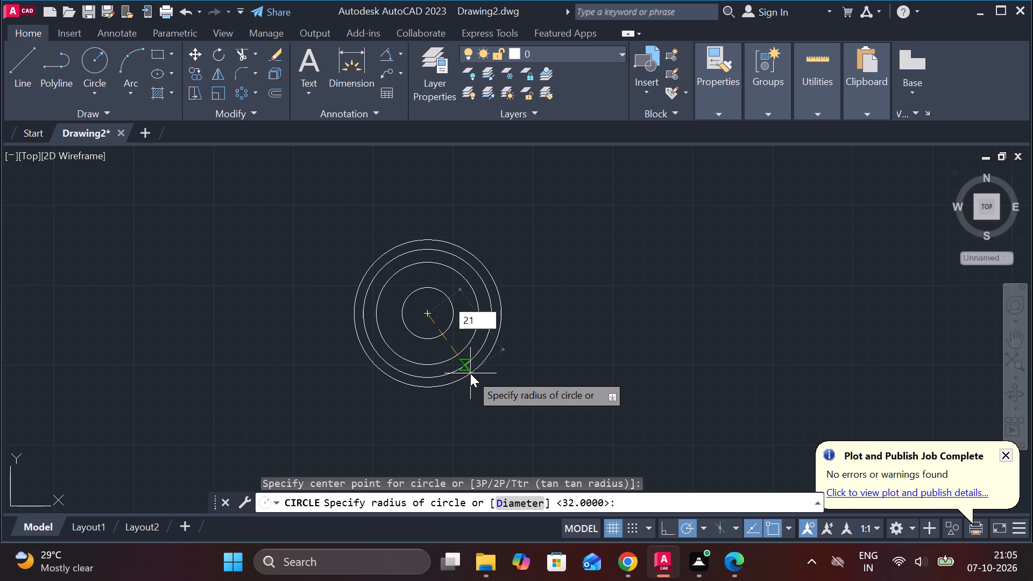
key("Return")
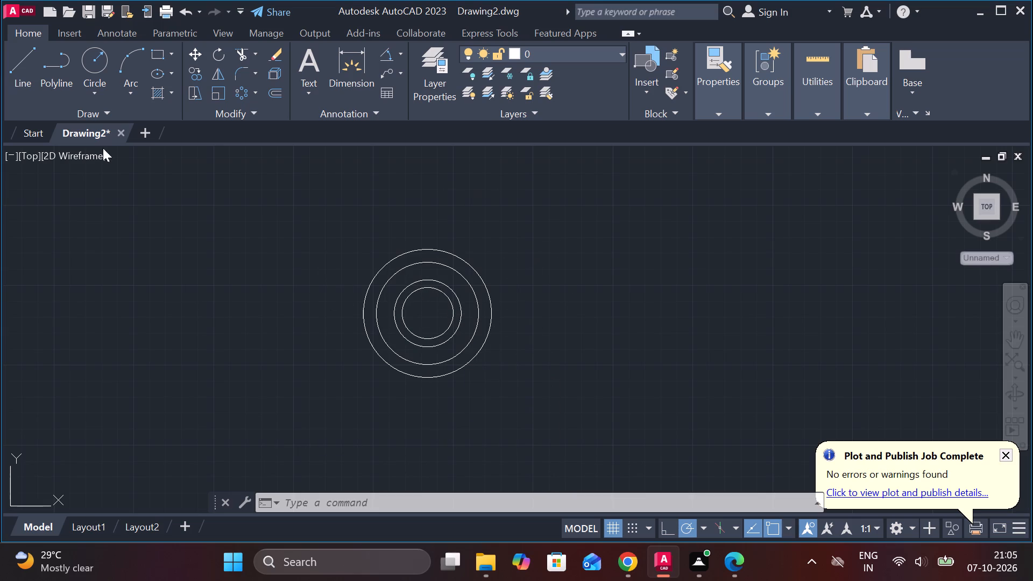
Draw a horizontal line about 249 units long through the circles' centre, extending past the outer circle on both sides.
left_click(6, 70)
left_click(27, 77)
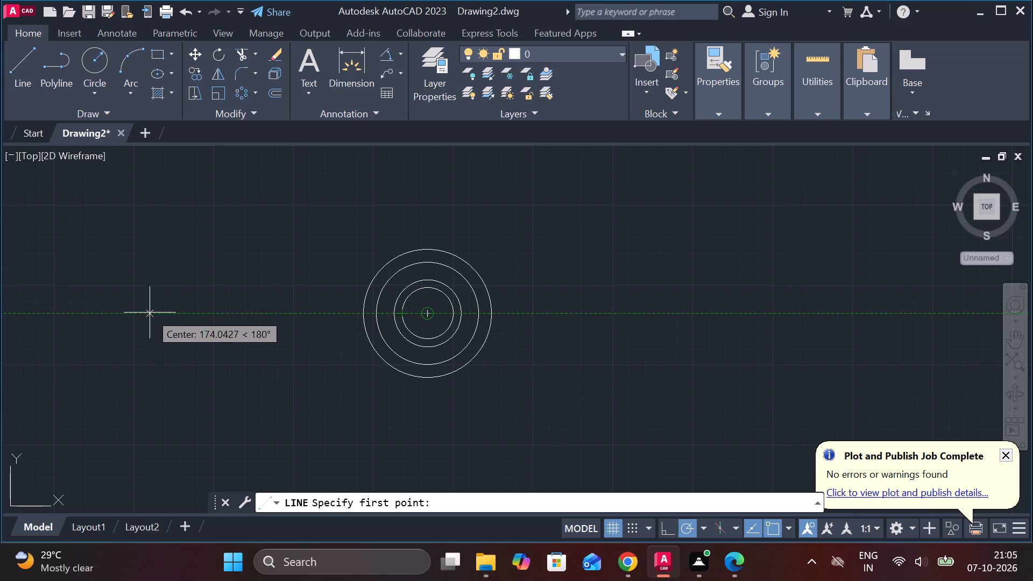
left_click(246, 314)
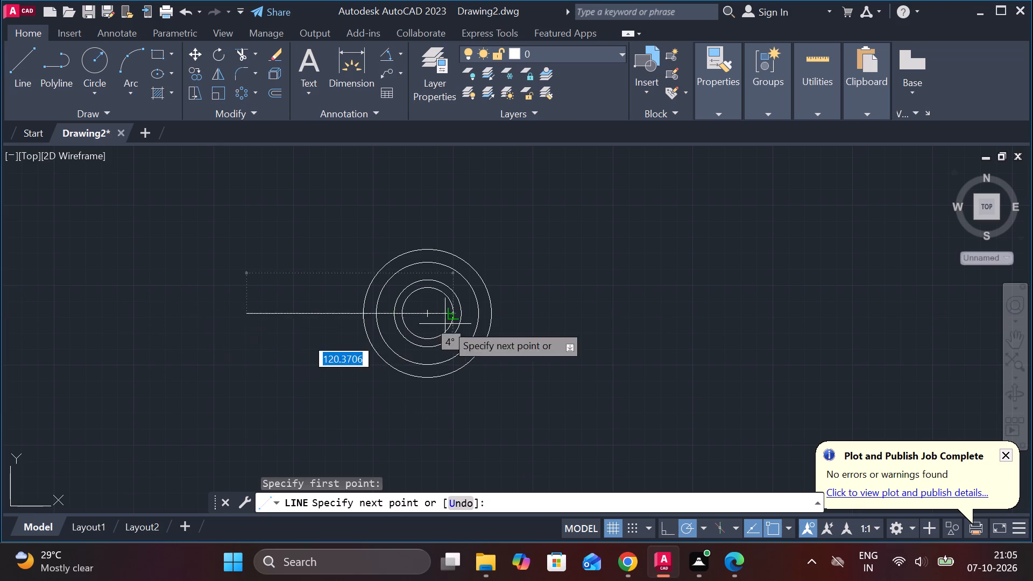
left_click(645, 316)
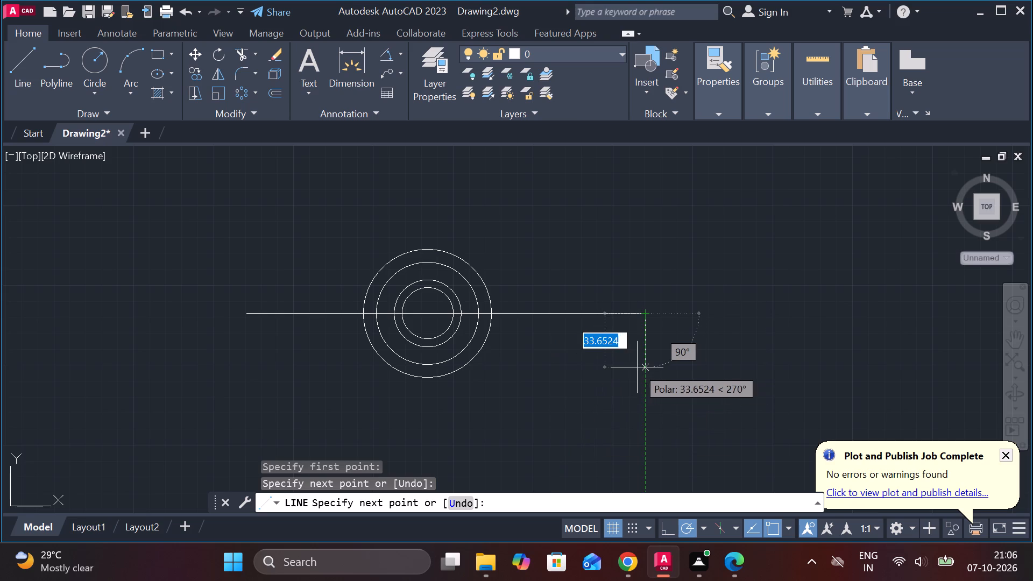
key("Escape")
Draw a vertical line about 208 units long through the circles' centre, extending above and below the outer circle.
left_click(27, 68)
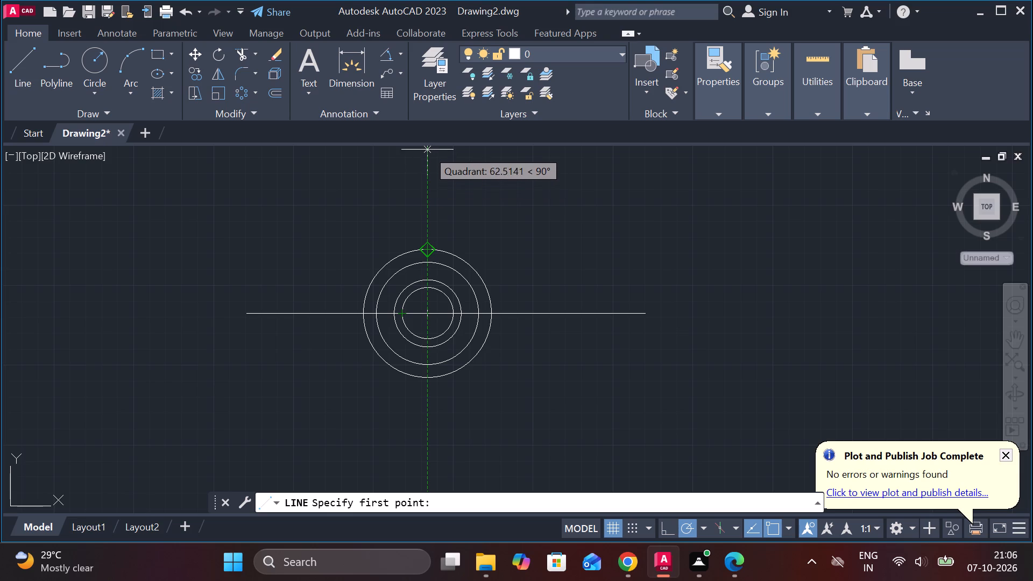
left_click(427, 150)
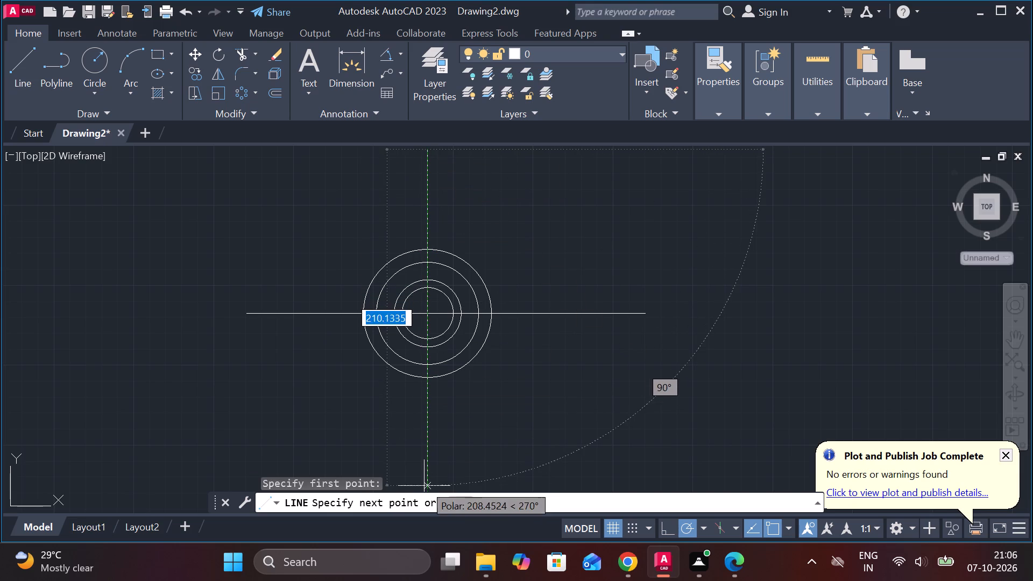
left_click(424, 486)
key("Escape")
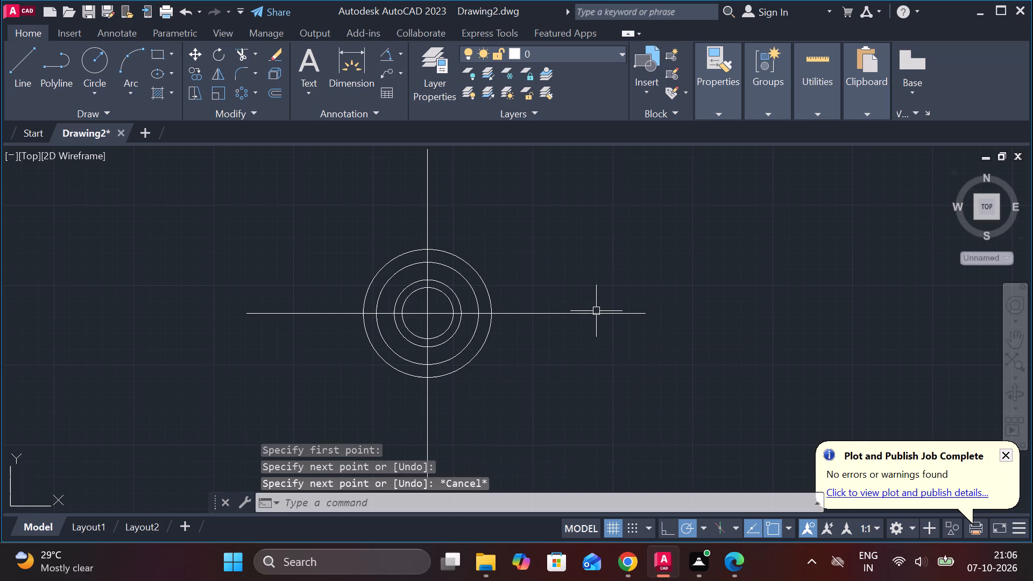
Draw a circle of diameter 40 centred where the two lines cross, using the Center, Diameter method.
scroll(529, 360, "up", 1)
scroll(529, 360, "down", 2)
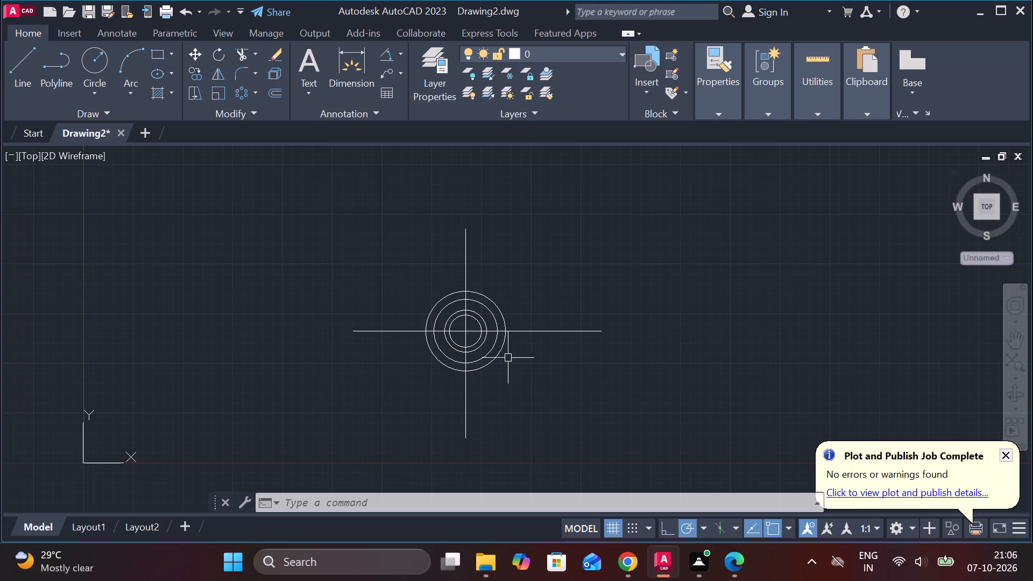
left_click(97, 87)
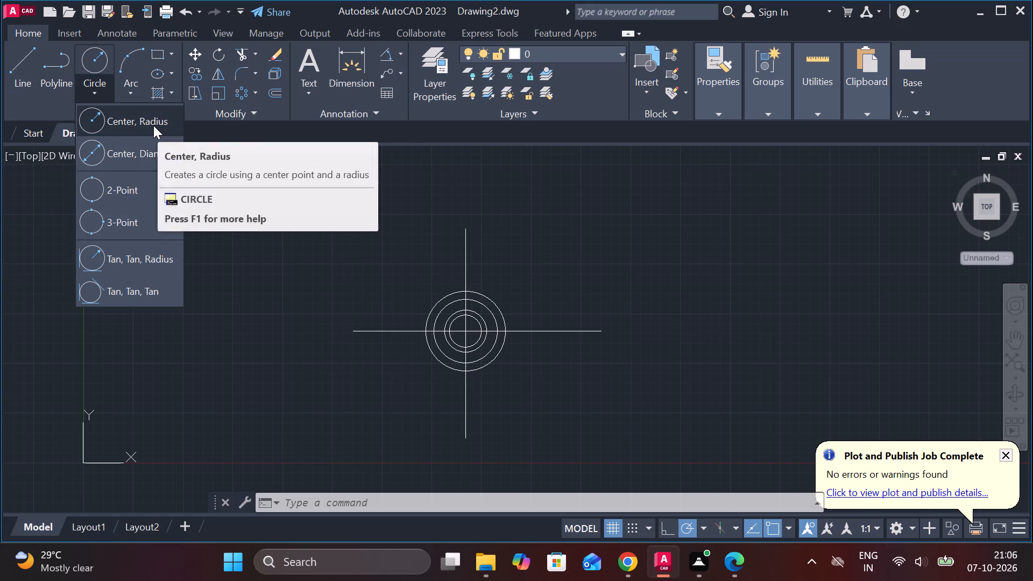
left_click(144, 153)
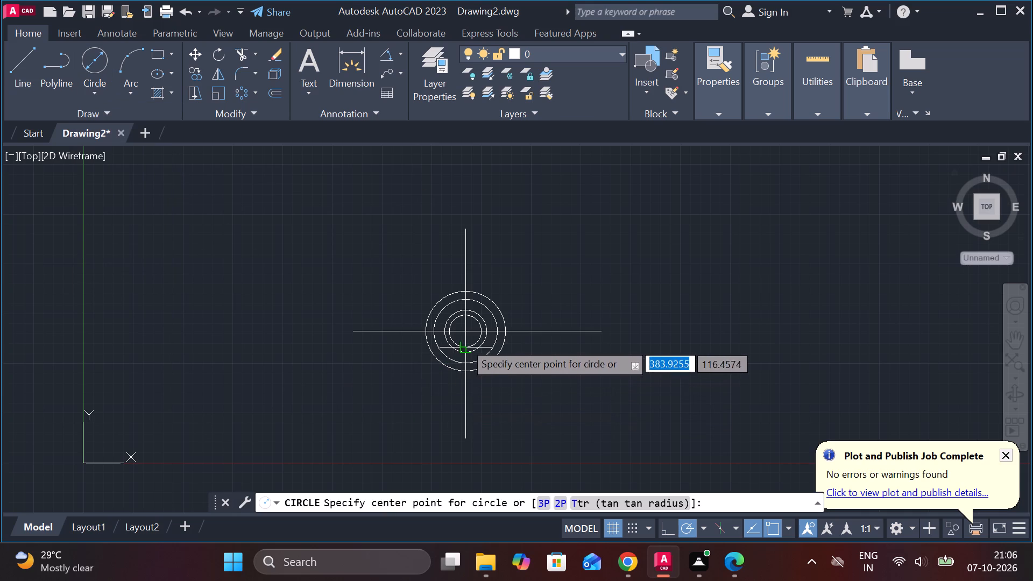
left_click(464, 328)
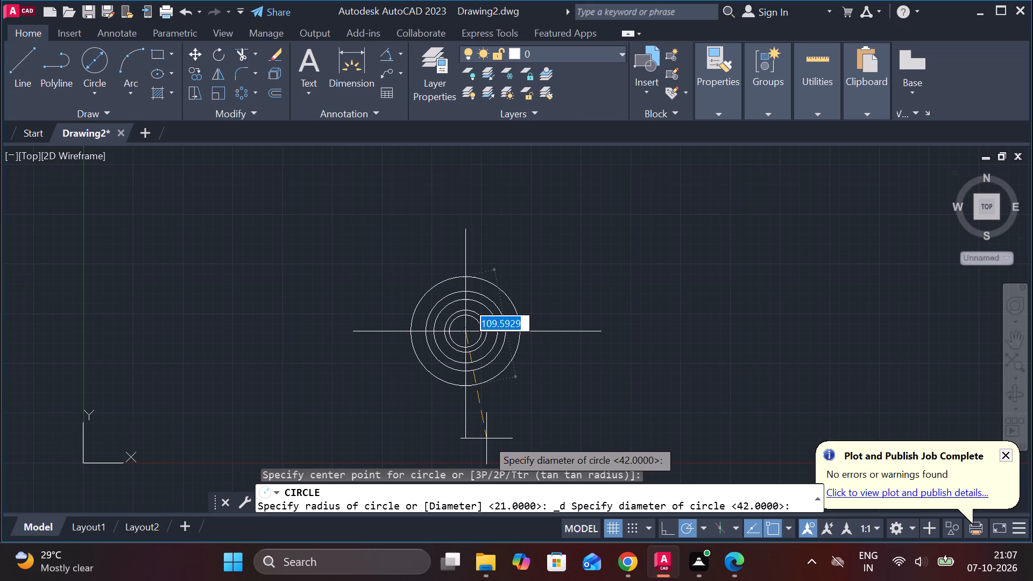
key("4")
key("0")
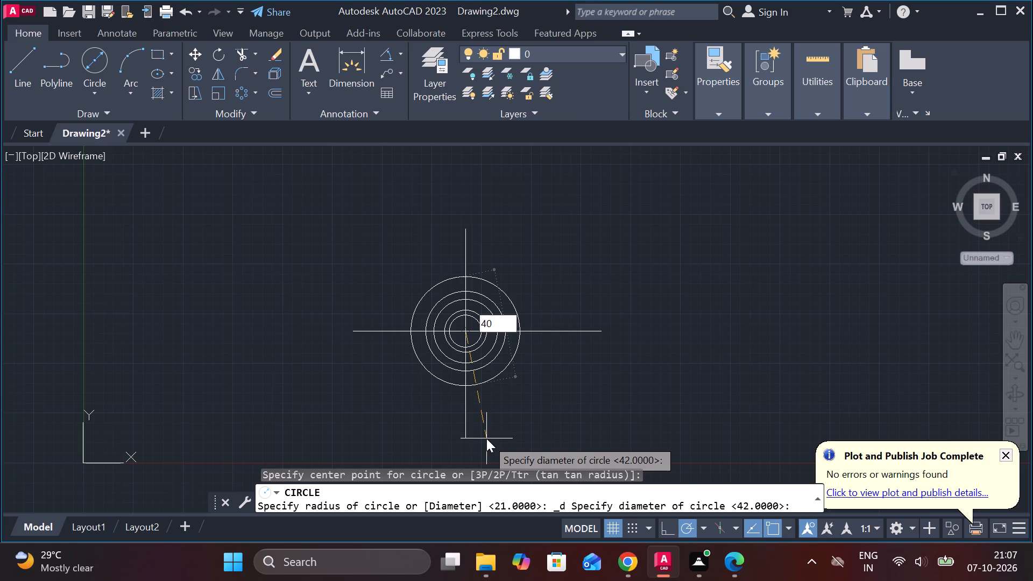
key("Return")
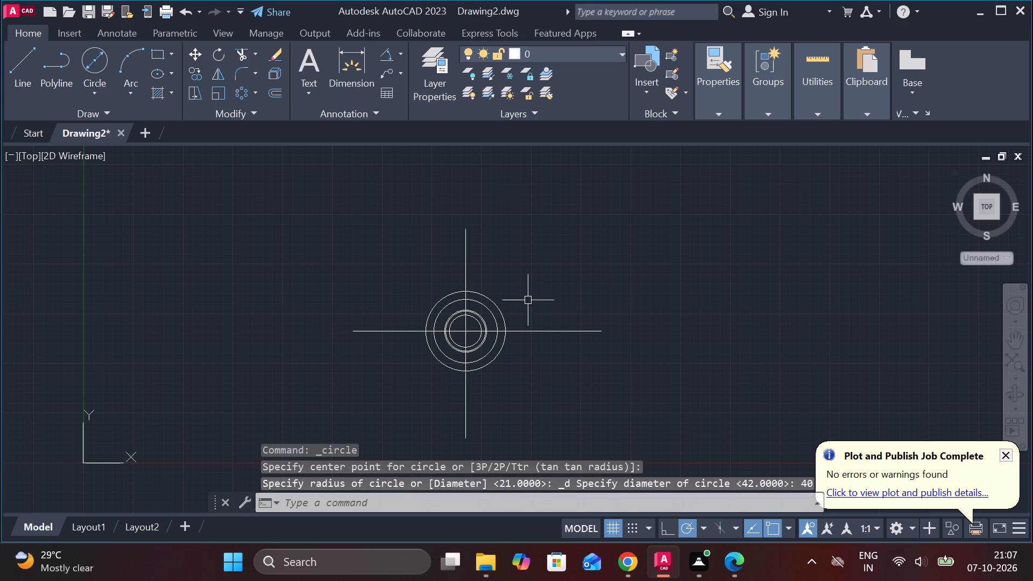
Check the diameters of the two closely spaced inner circles with the Diameter dimension, without placing a dimension.
scroll(489, 331, "down", 2)
scroll(489, 331, "up", 4)
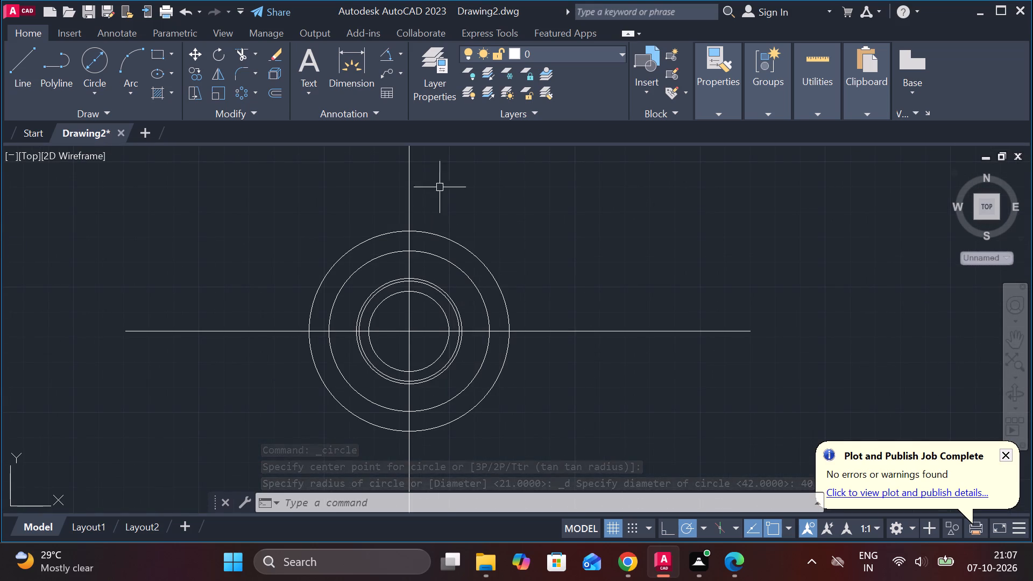
left_click(400, 54)
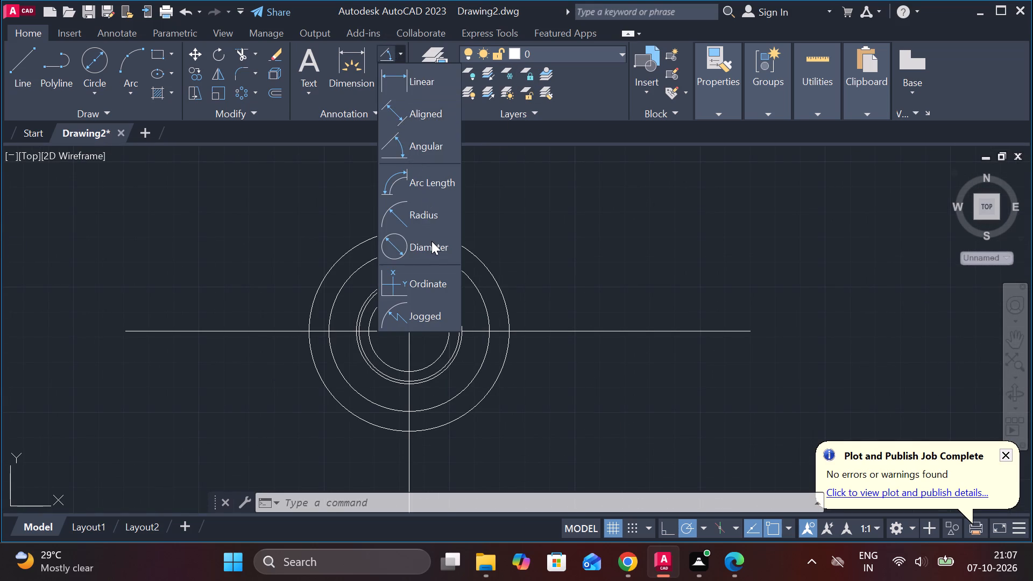
left_click(431, 241)
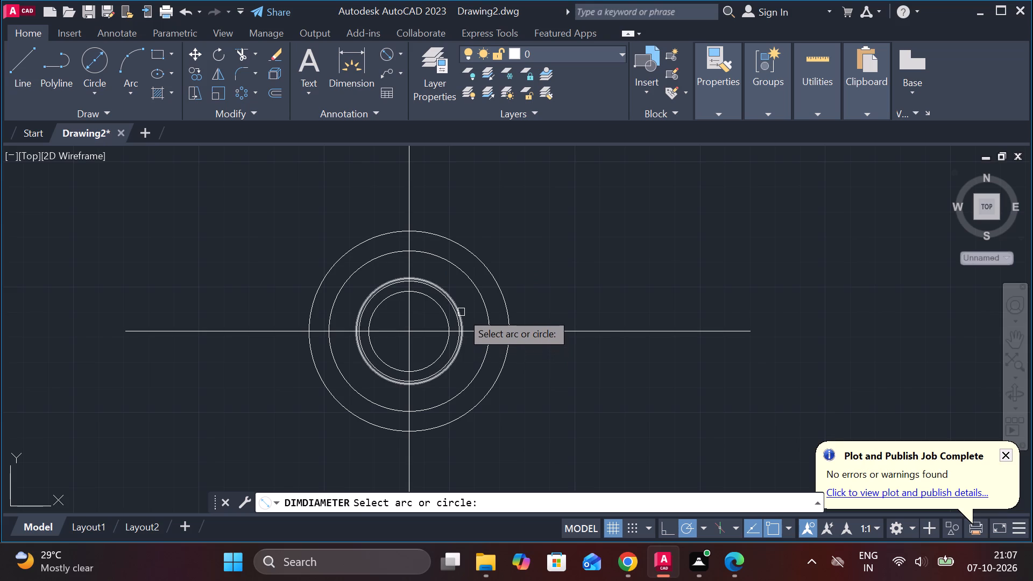
left_click(461, 311)
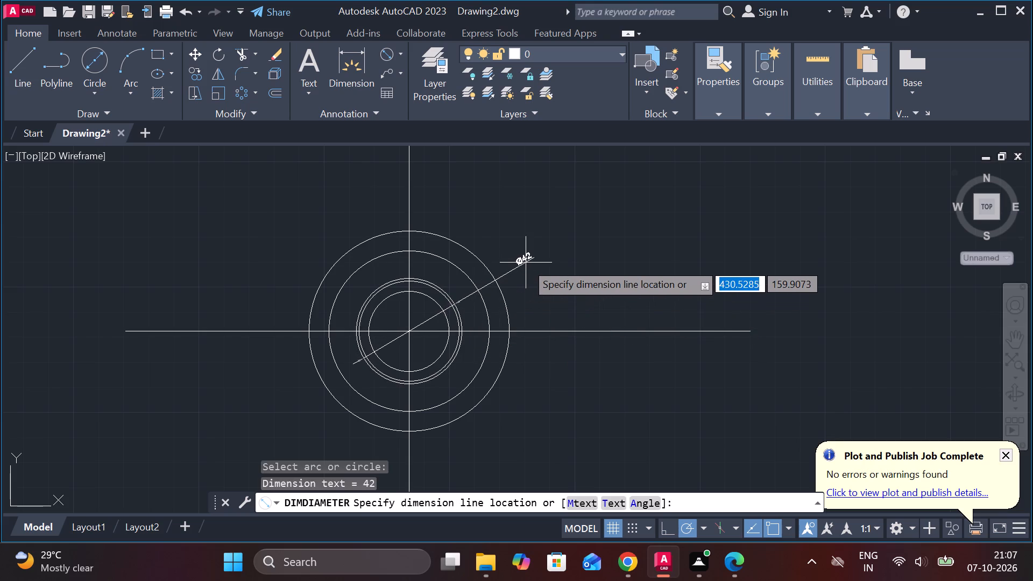
key("Escape")
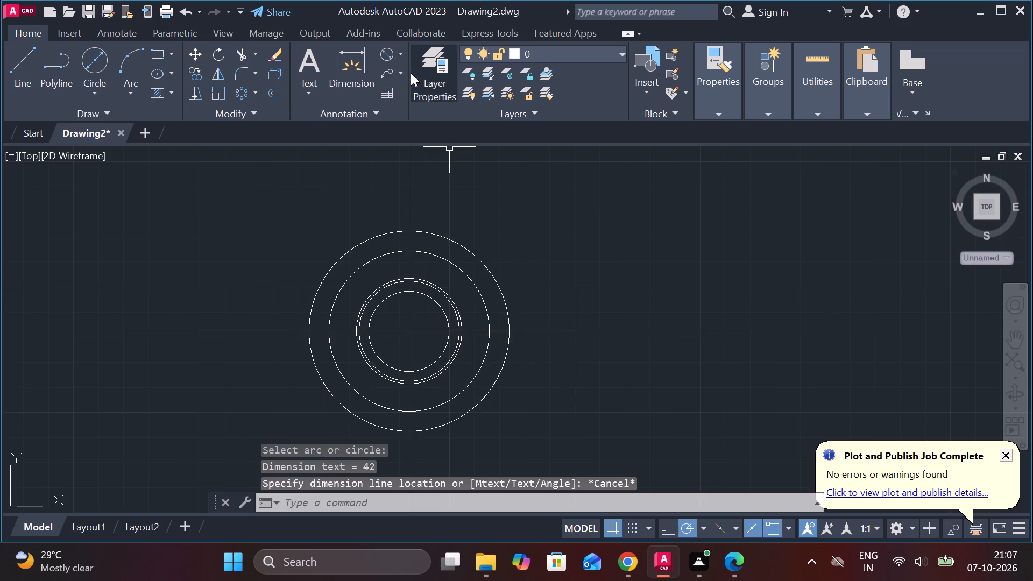
left_click(400, 54)
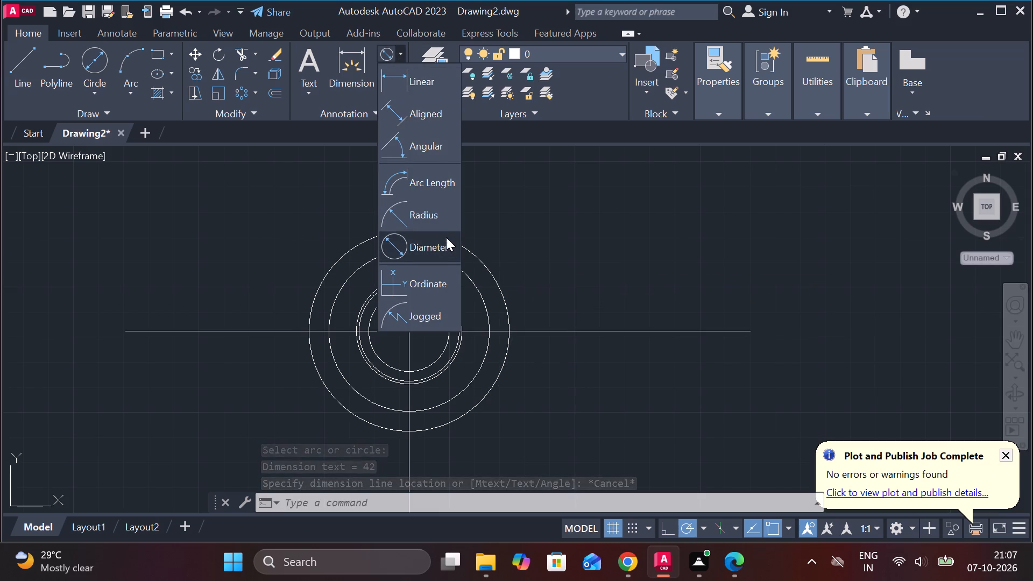
left_click(440, 241)
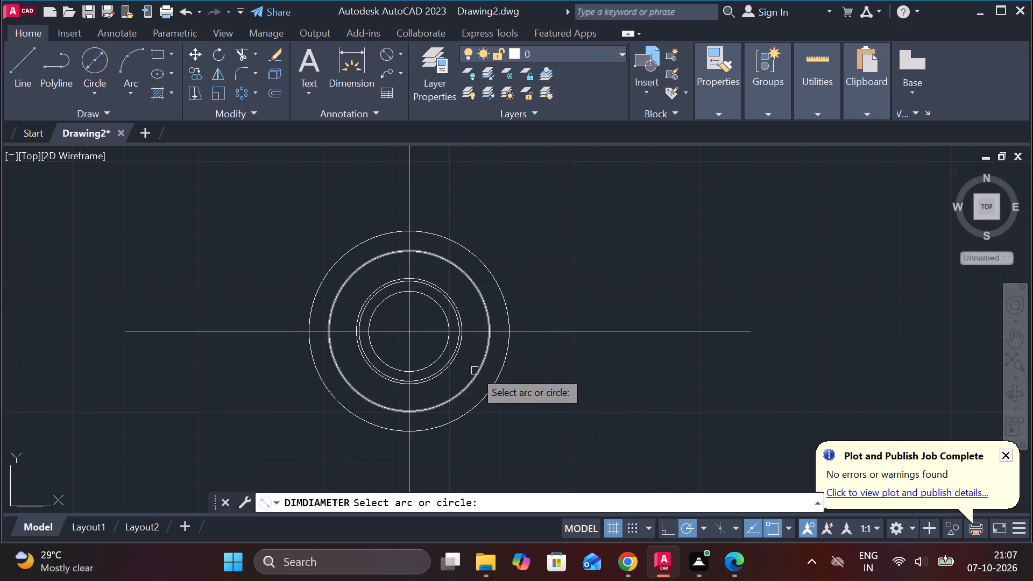
left_click(453, 307)
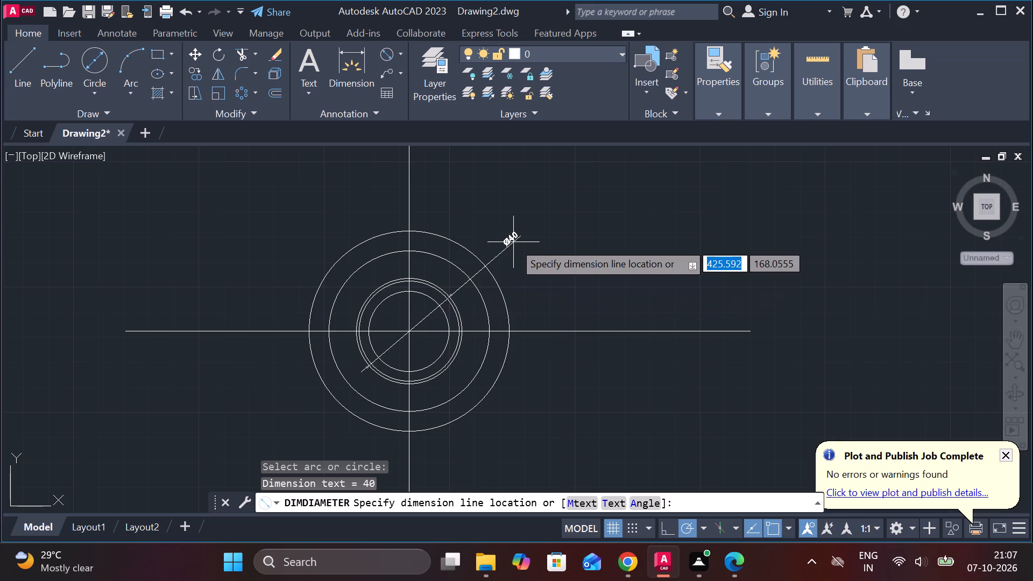
key("Escape")
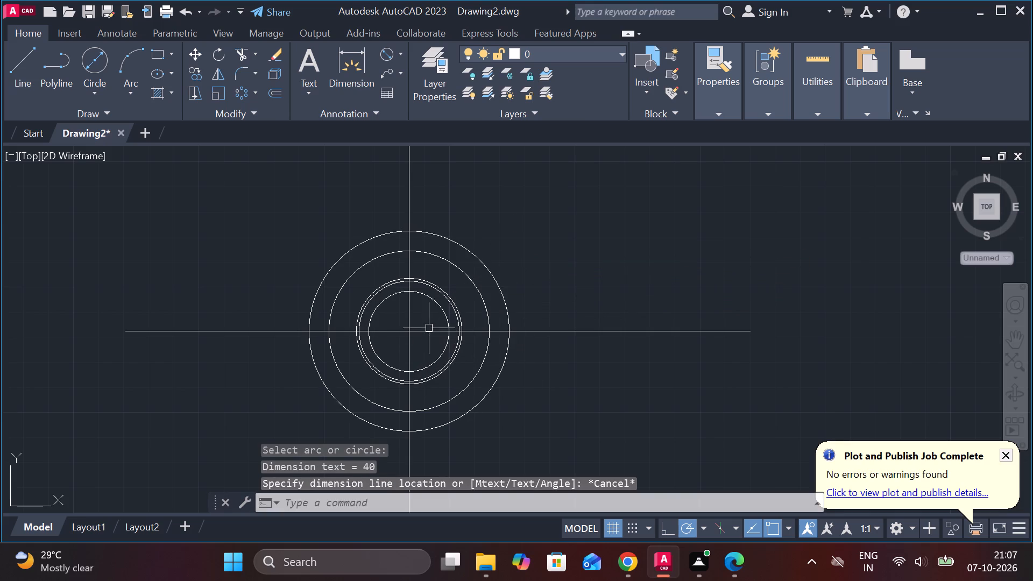
key("Escape")
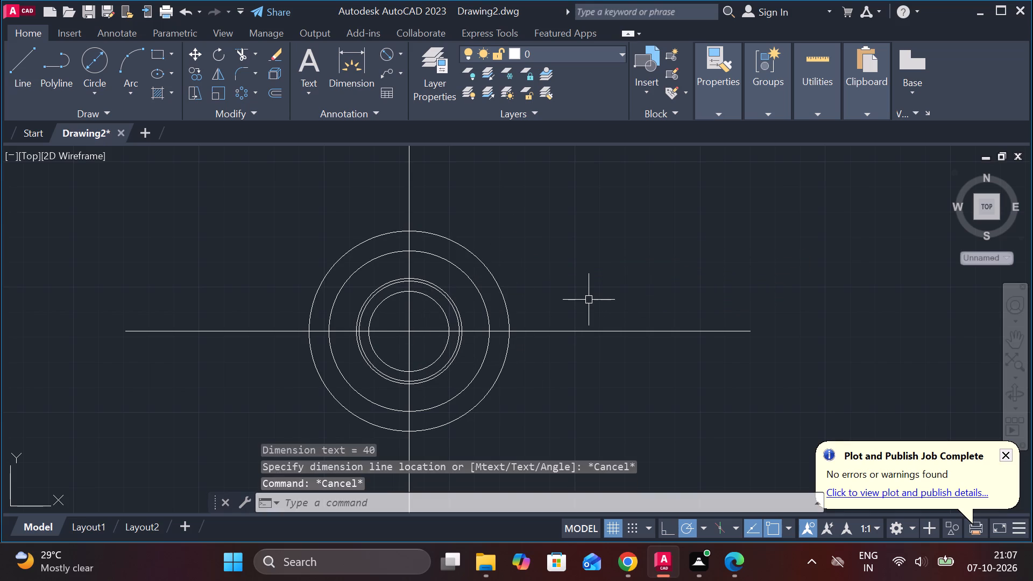
key("Escape")
key("Escape")
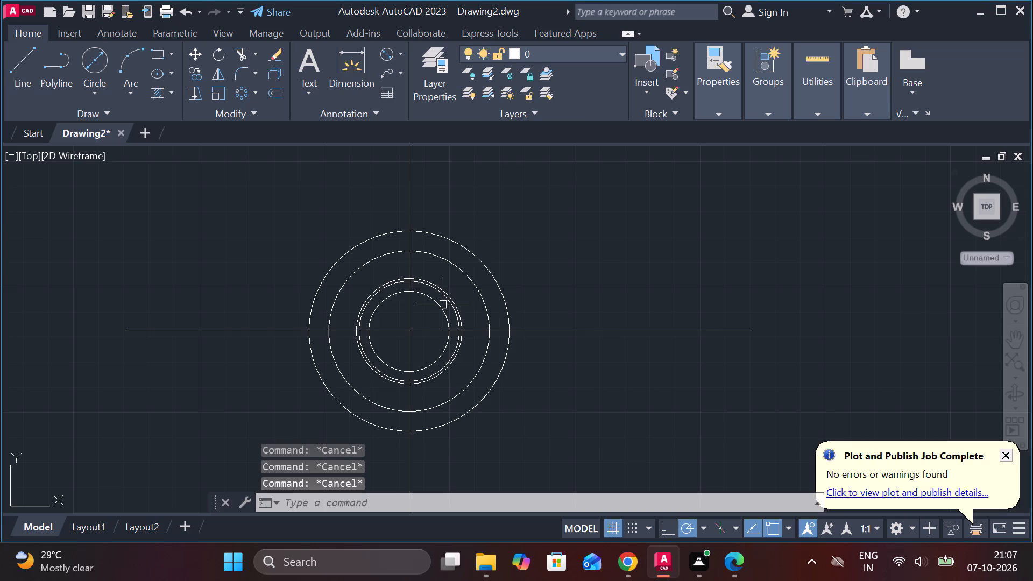
Move the 40 diameter circle from the common centre 70 units to the right along the horizontal line.
left_click(450, 305)
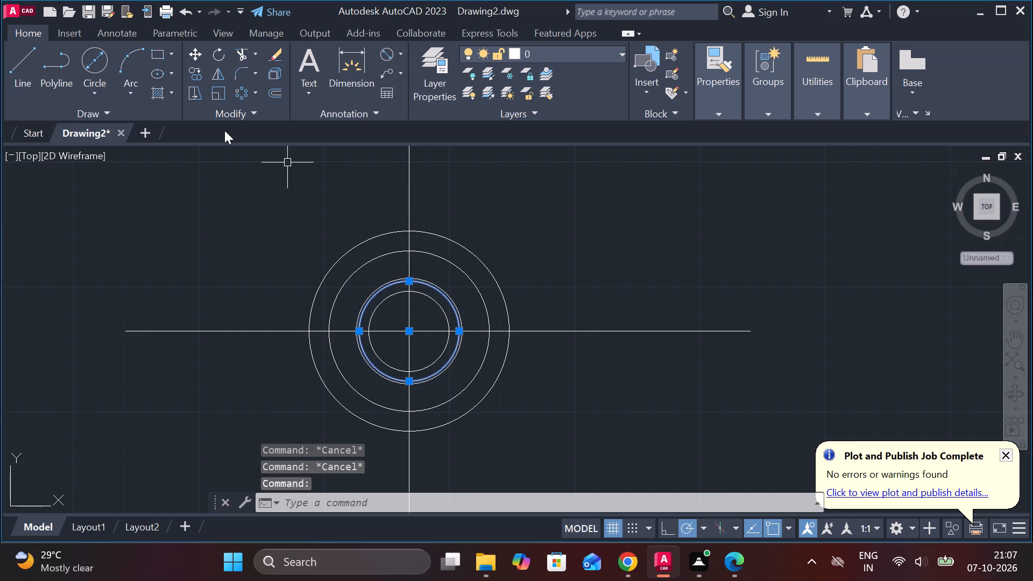
left_click(199, 53)
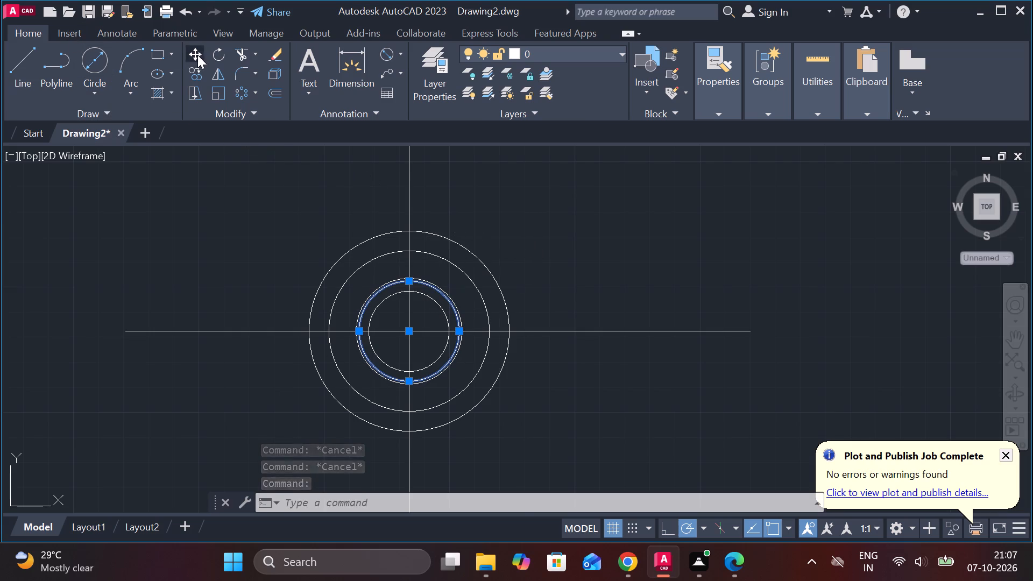
left_click(409, 332)
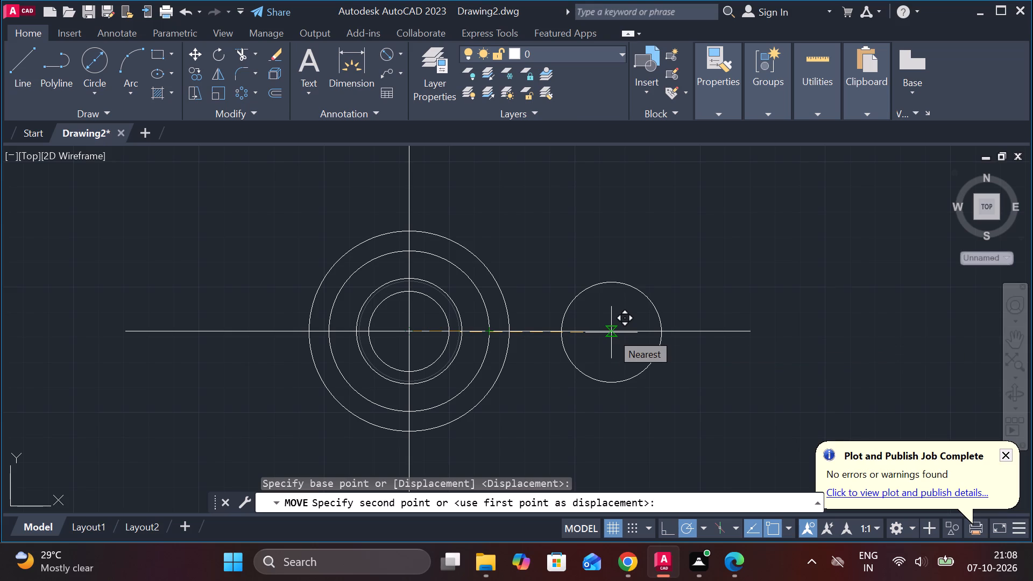
type("70")
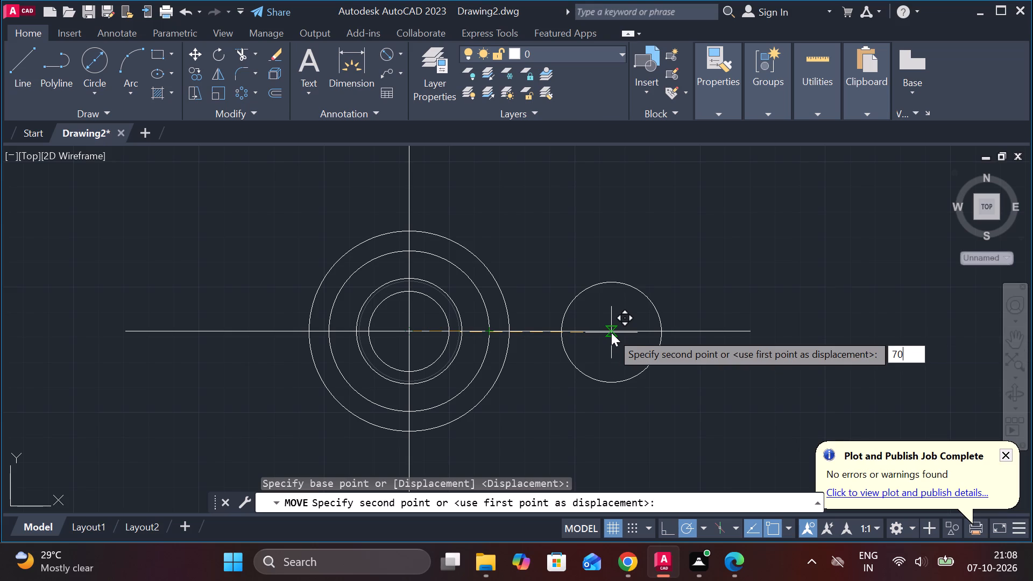
key("Return")
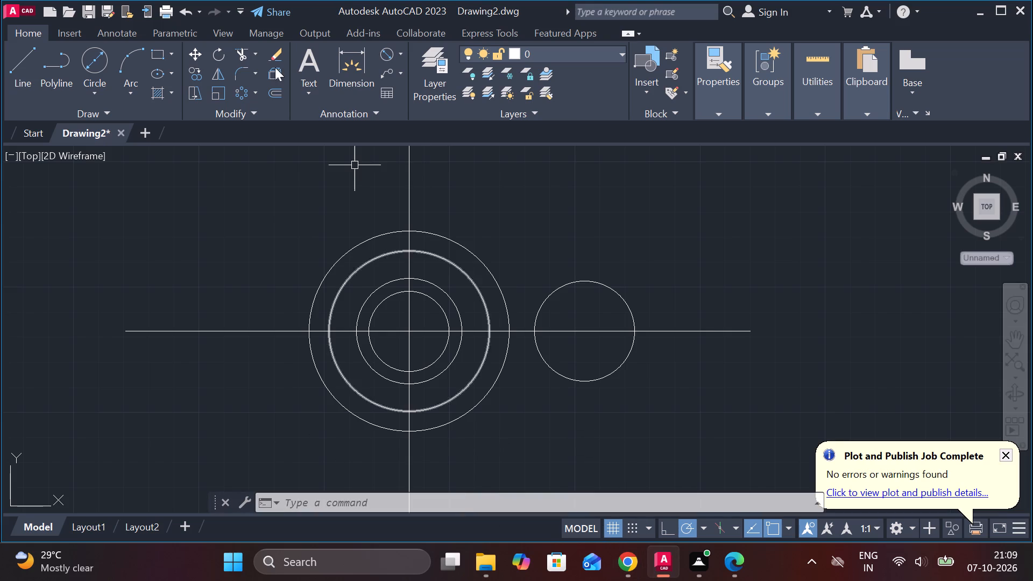
Draw a circle of diameter 30 concentric with the offset 40 diameter circle, using the Center, Diameter method.
left_click(98, 94)
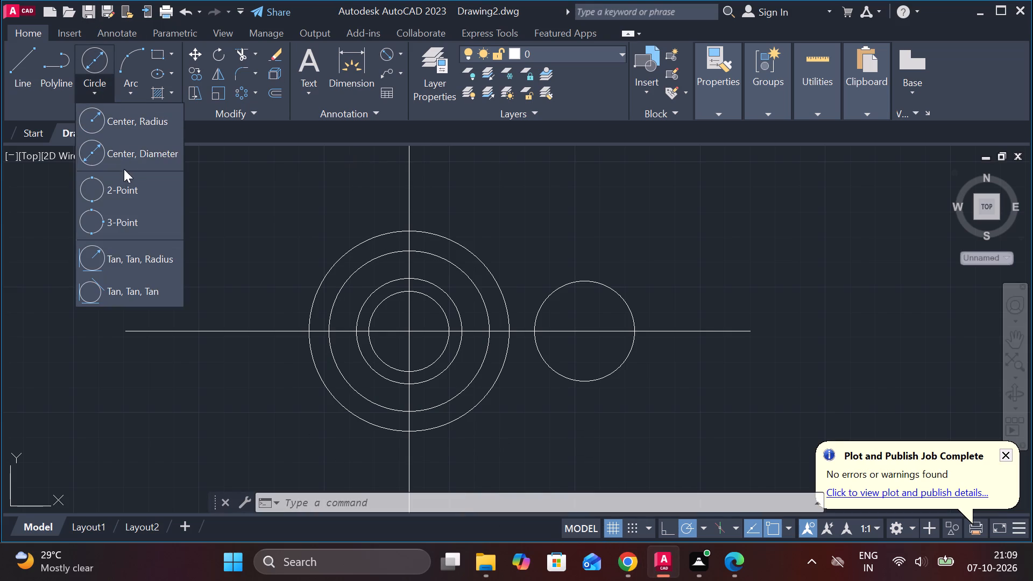
left_click(133, 163)
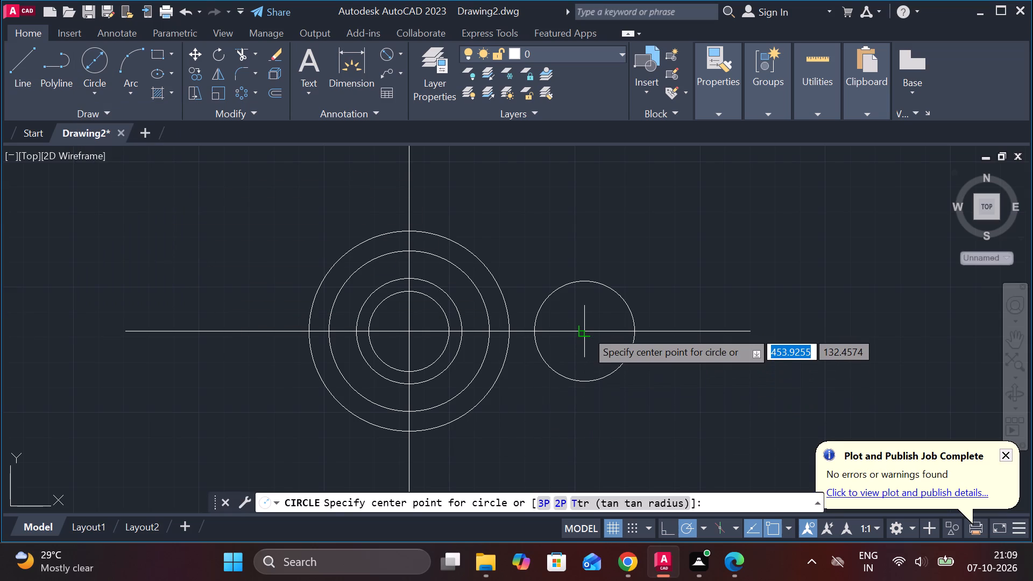
left_click(586, 330)
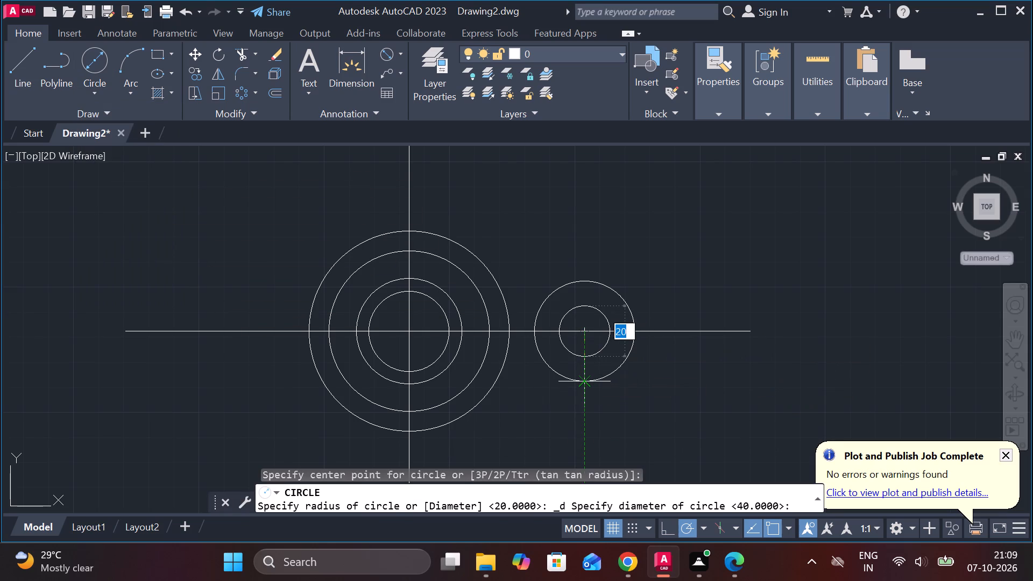
key("3")
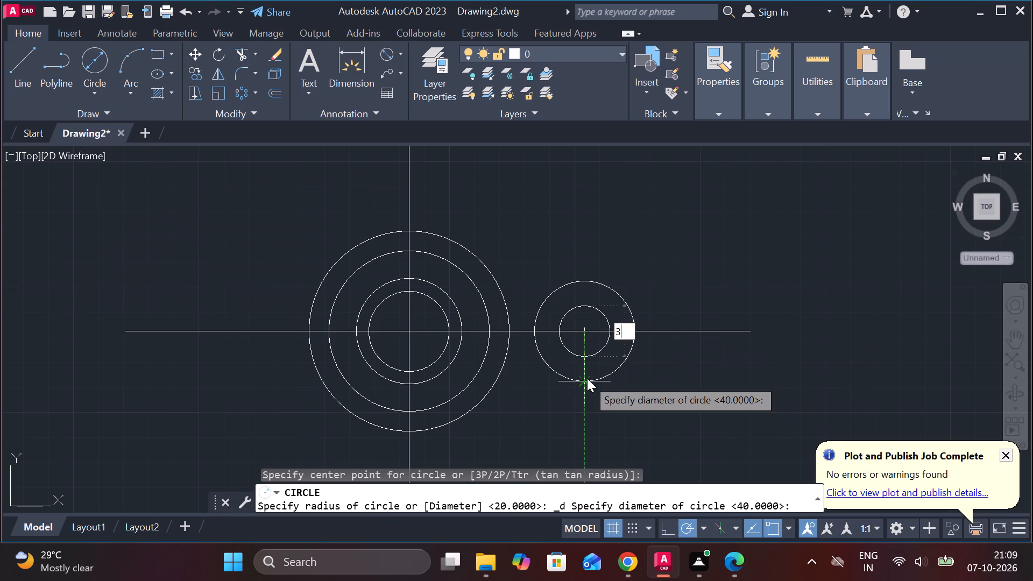
key("0")
key("Return")
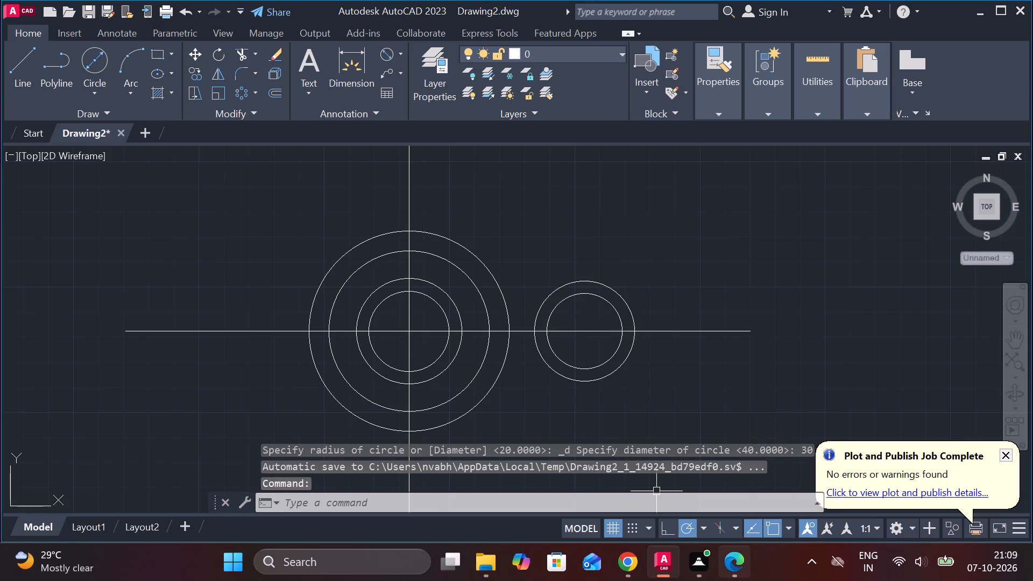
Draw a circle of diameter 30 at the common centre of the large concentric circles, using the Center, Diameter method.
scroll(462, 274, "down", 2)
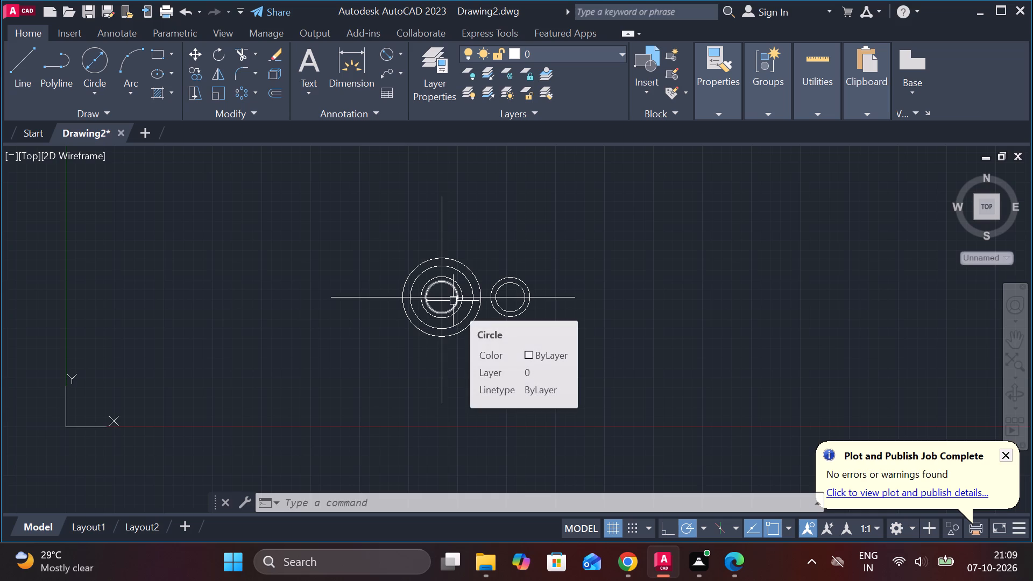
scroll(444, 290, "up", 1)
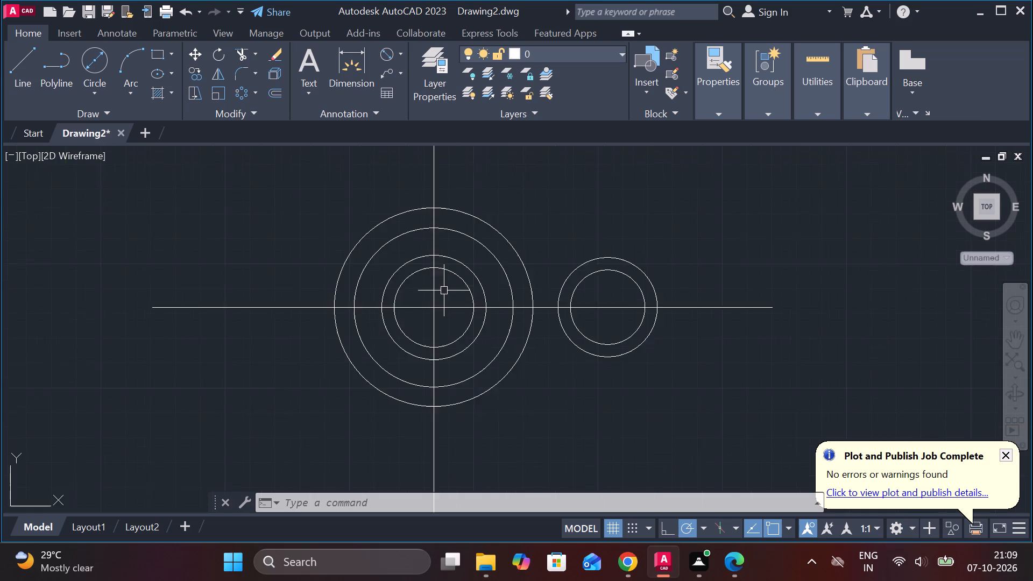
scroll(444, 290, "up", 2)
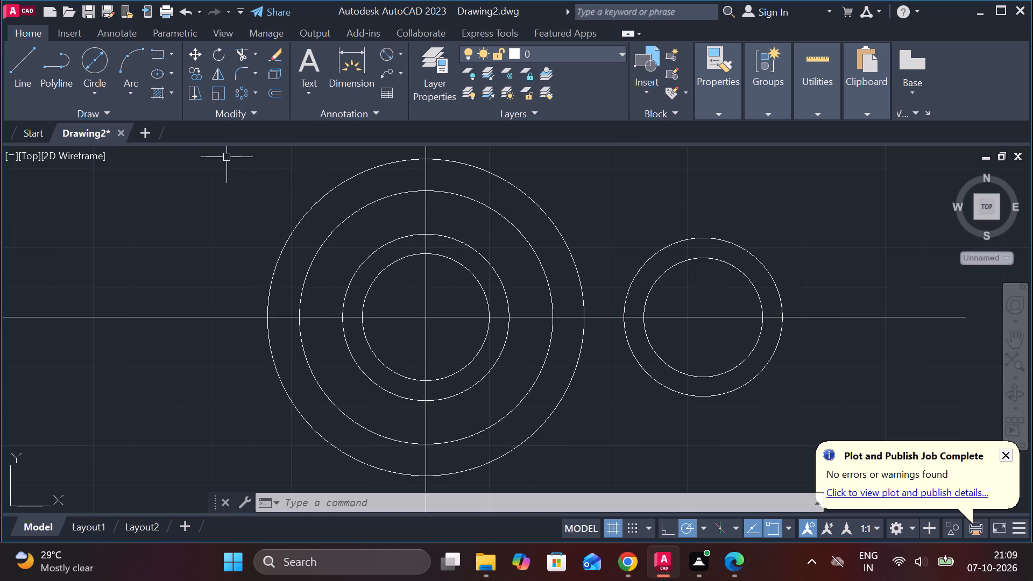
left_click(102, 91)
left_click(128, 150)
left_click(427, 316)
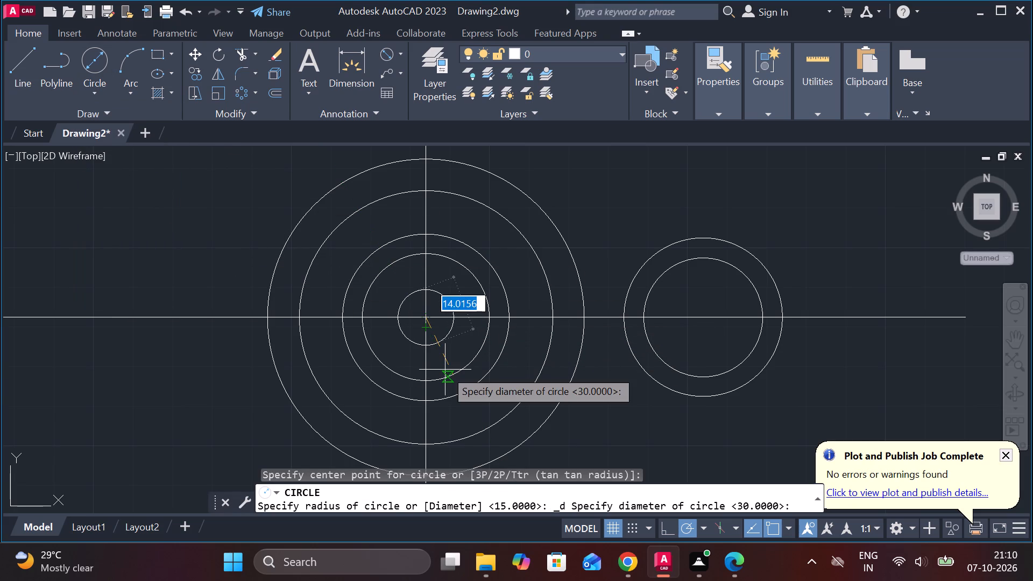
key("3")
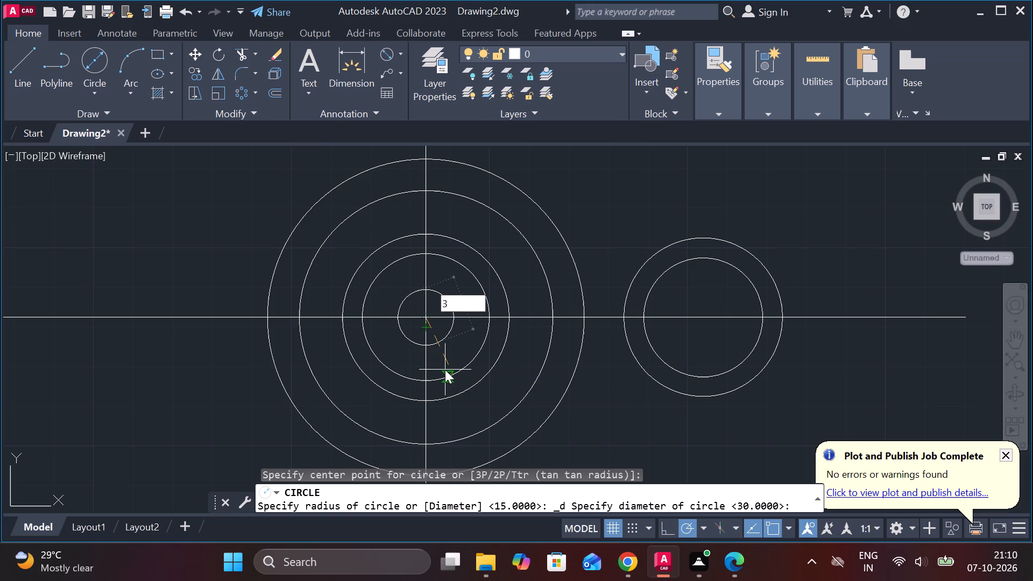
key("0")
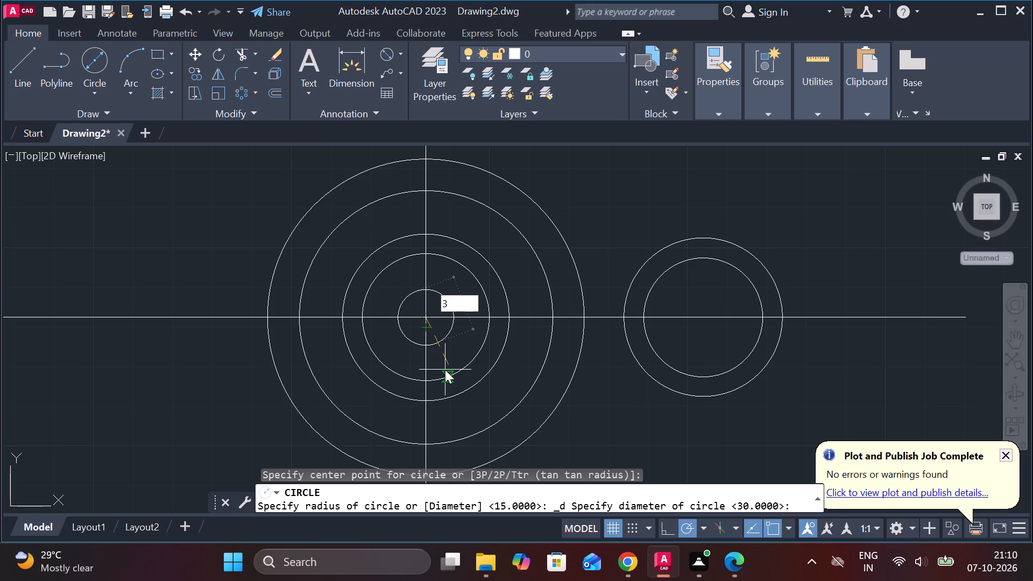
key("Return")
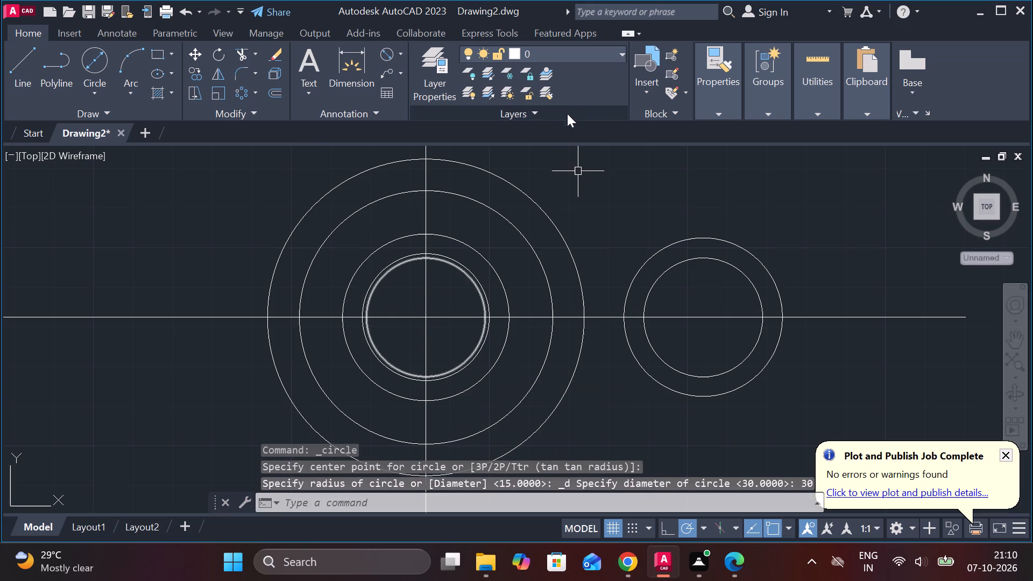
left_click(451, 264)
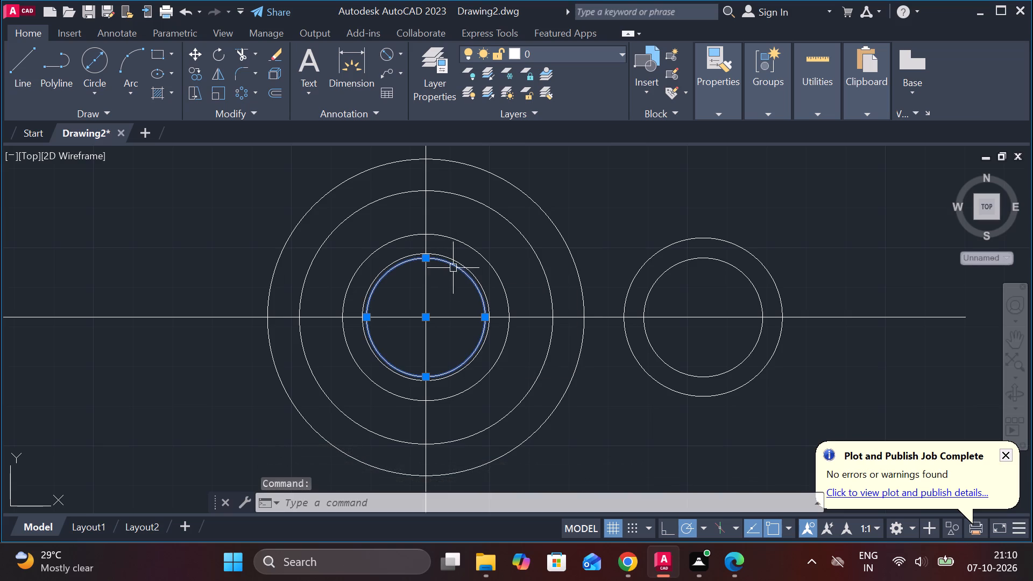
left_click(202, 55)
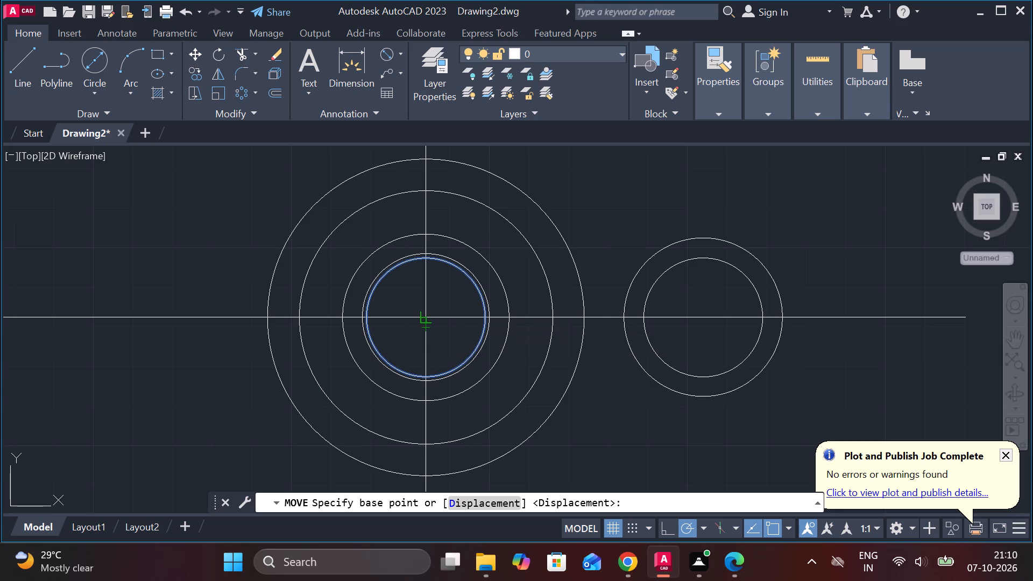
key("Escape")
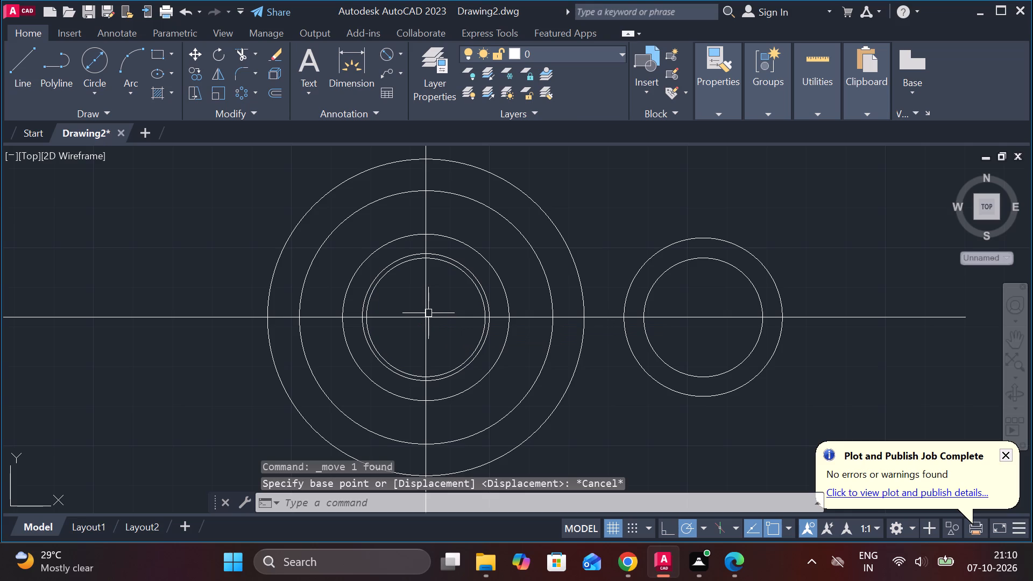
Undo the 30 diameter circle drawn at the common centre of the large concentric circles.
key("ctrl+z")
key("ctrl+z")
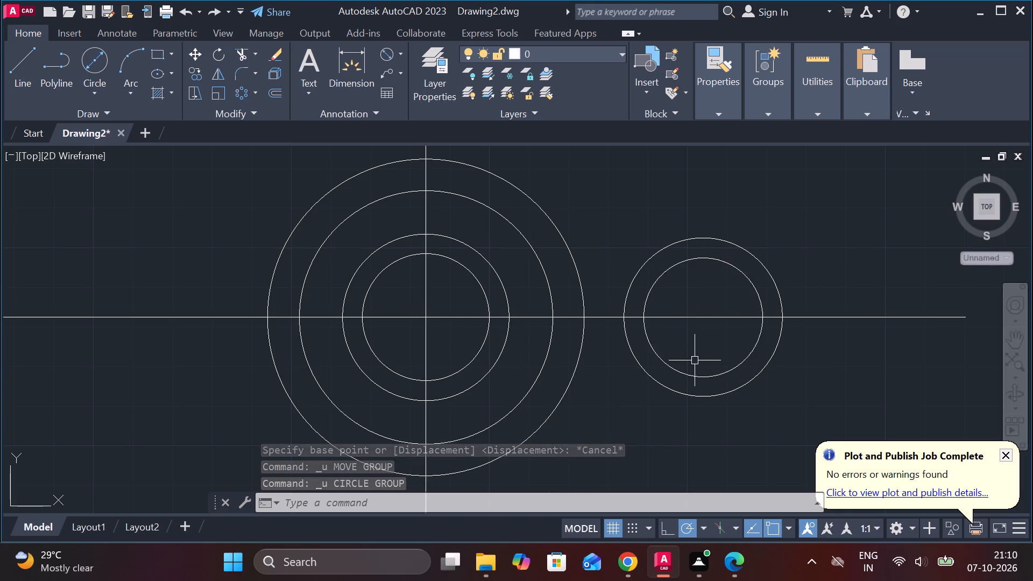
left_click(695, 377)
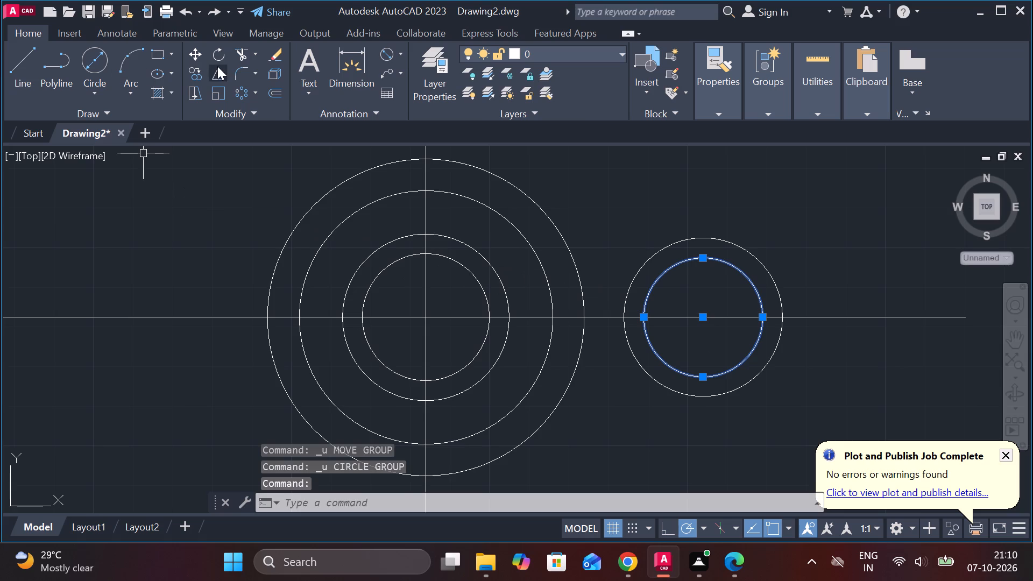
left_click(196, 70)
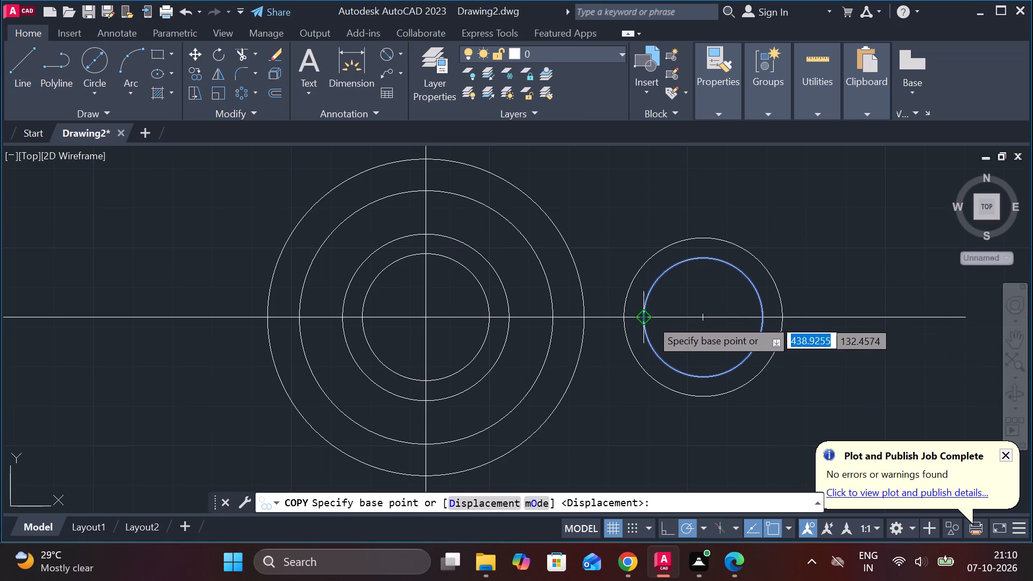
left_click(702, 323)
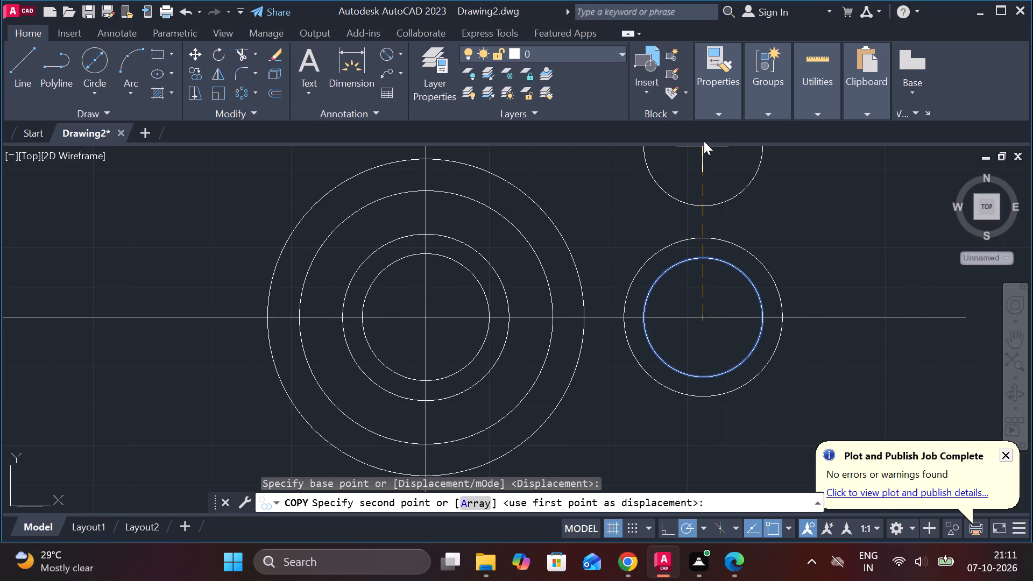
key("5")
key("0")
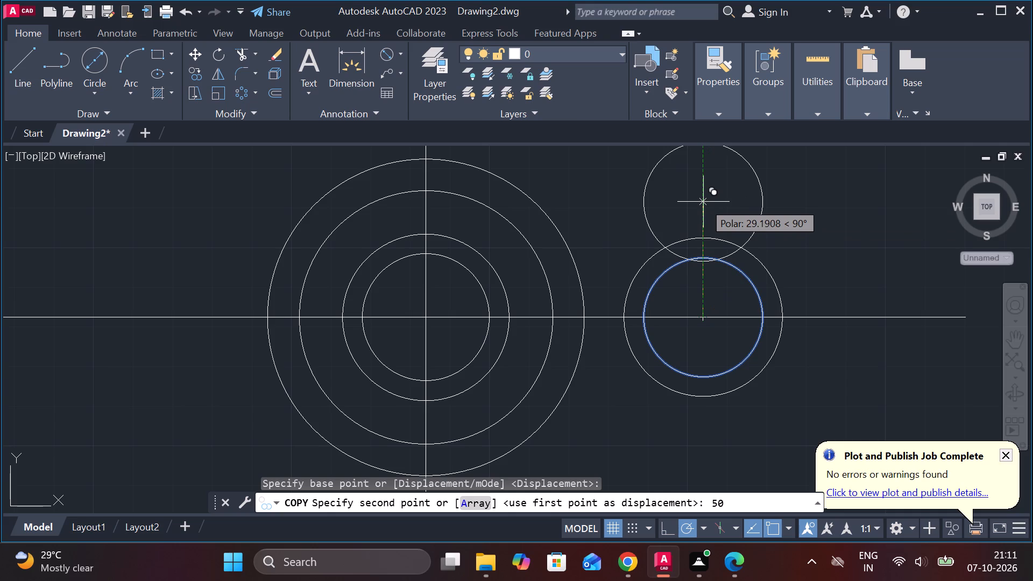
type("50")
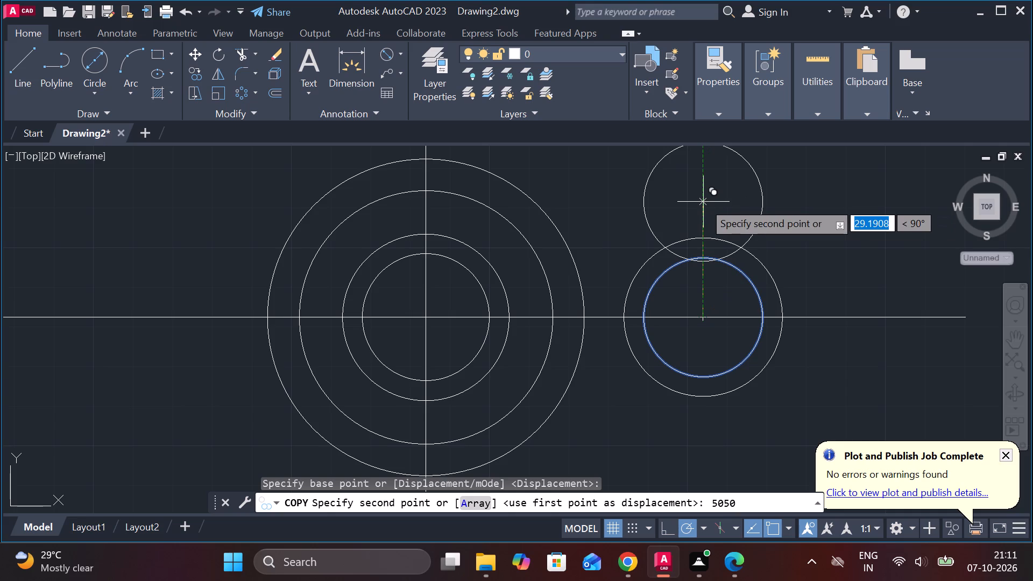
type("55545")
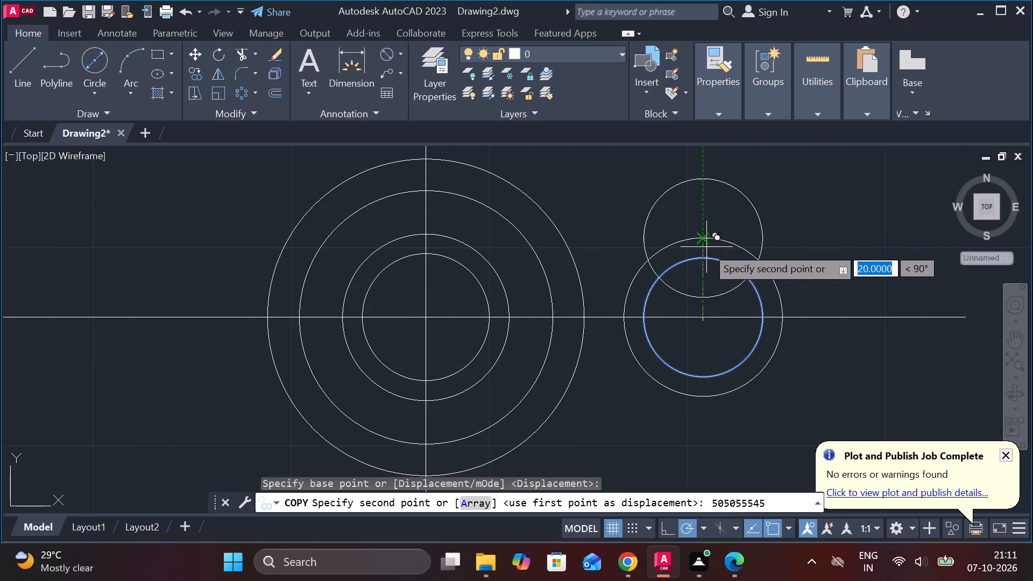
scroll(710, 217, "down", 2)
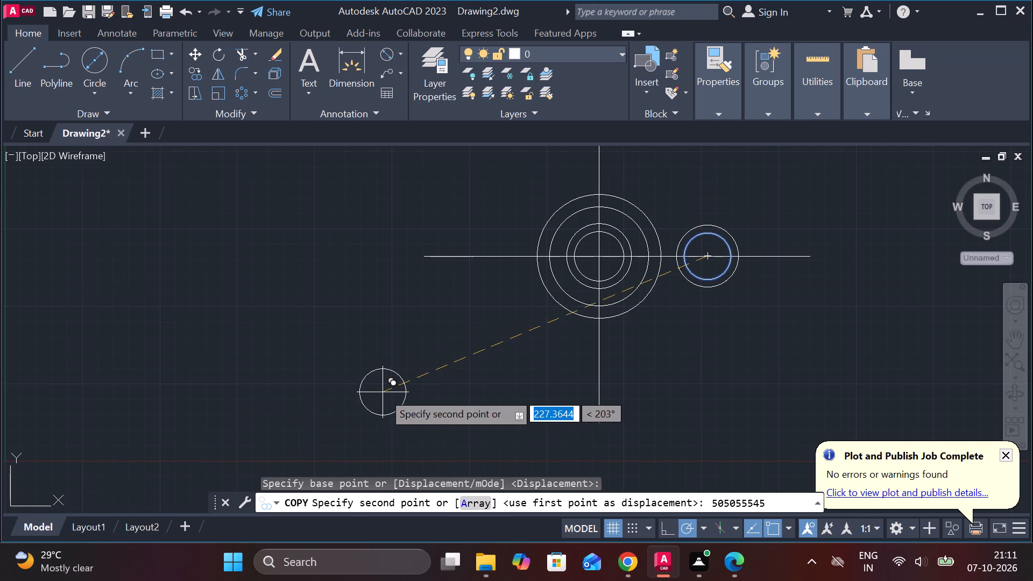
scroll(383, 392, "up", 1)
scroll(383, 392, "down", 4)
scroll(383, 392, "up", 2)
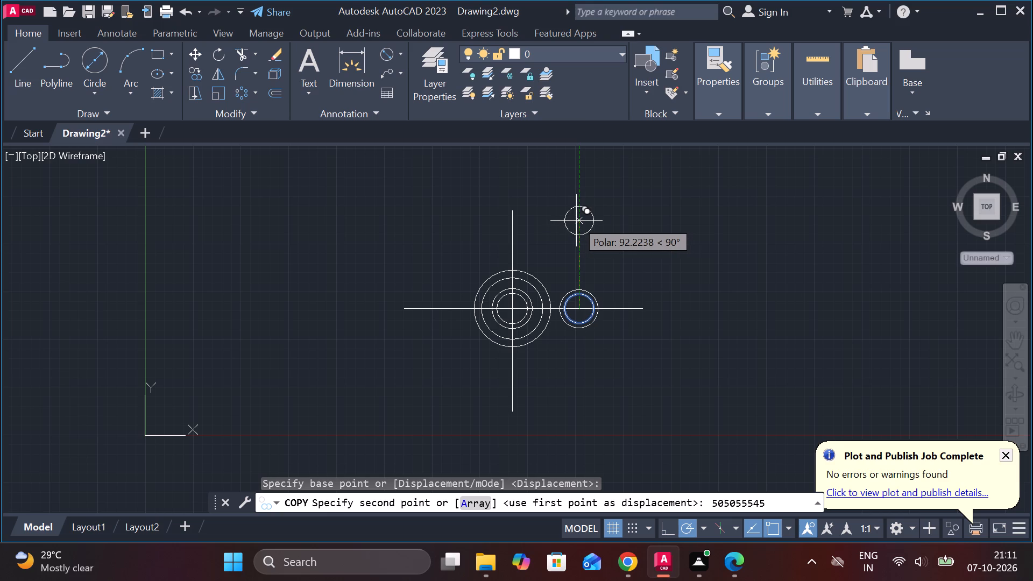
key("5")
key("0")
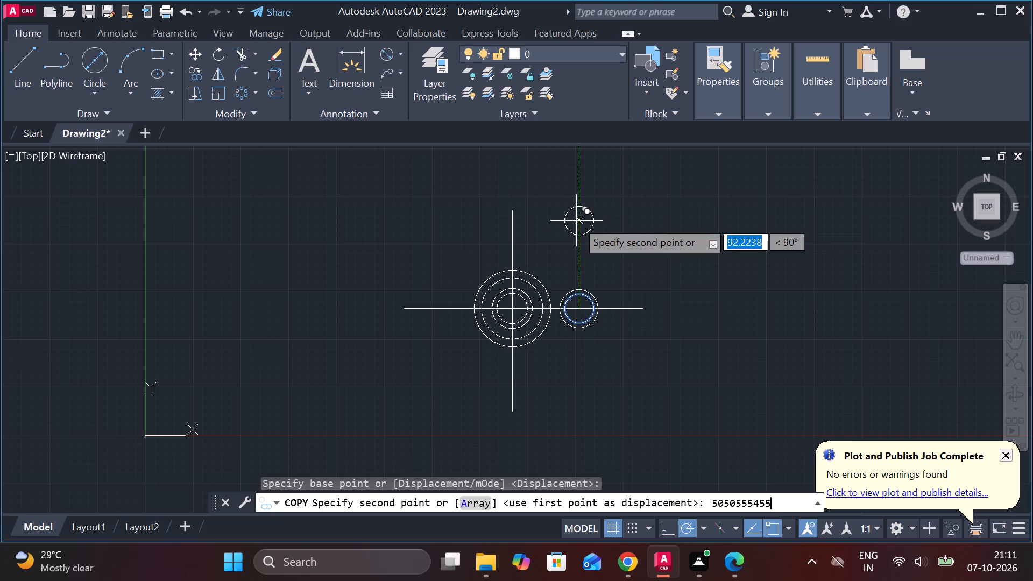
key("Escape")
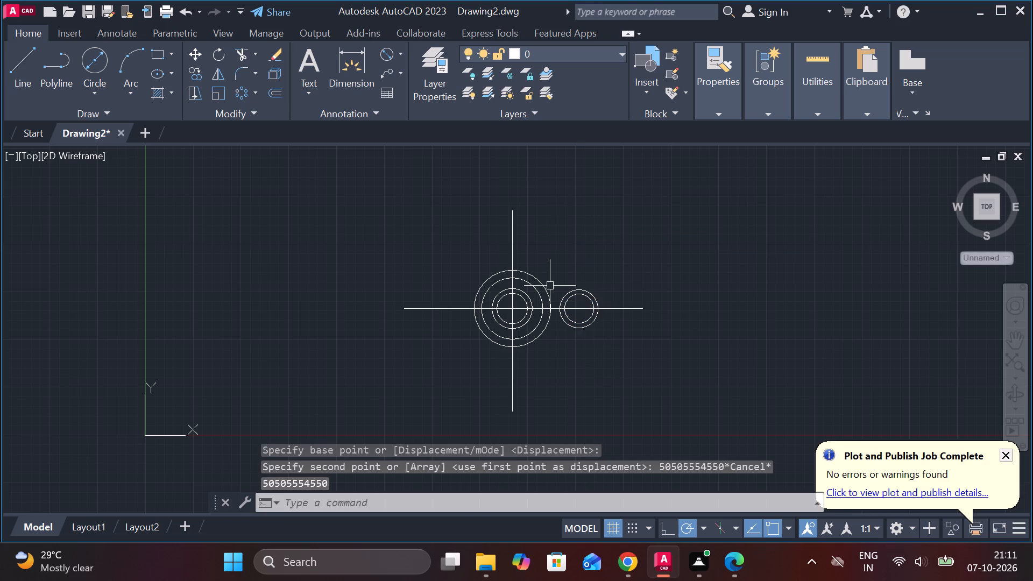
Copy the offset 30 diameter circle from its centre 50 units straight up and 50 units straight down.
left_click(578, 297)
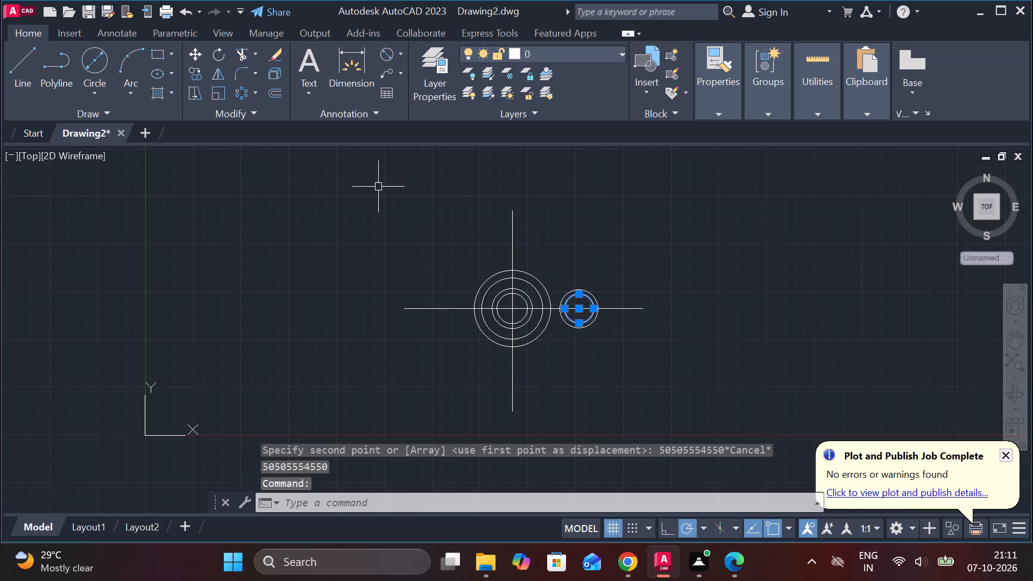
left_click(203, 76)
left_click(583, 308)
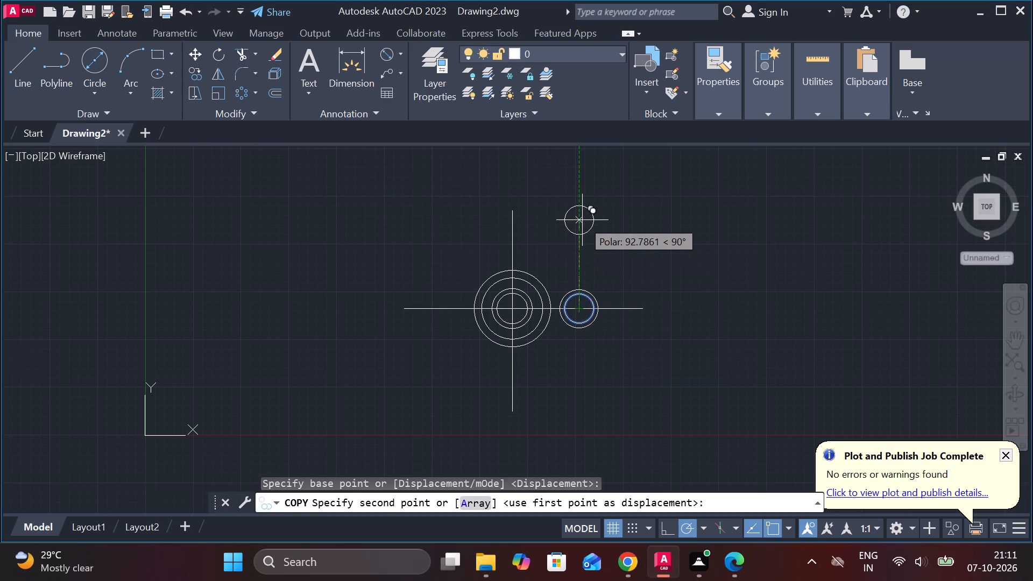
key("5")
key("0")
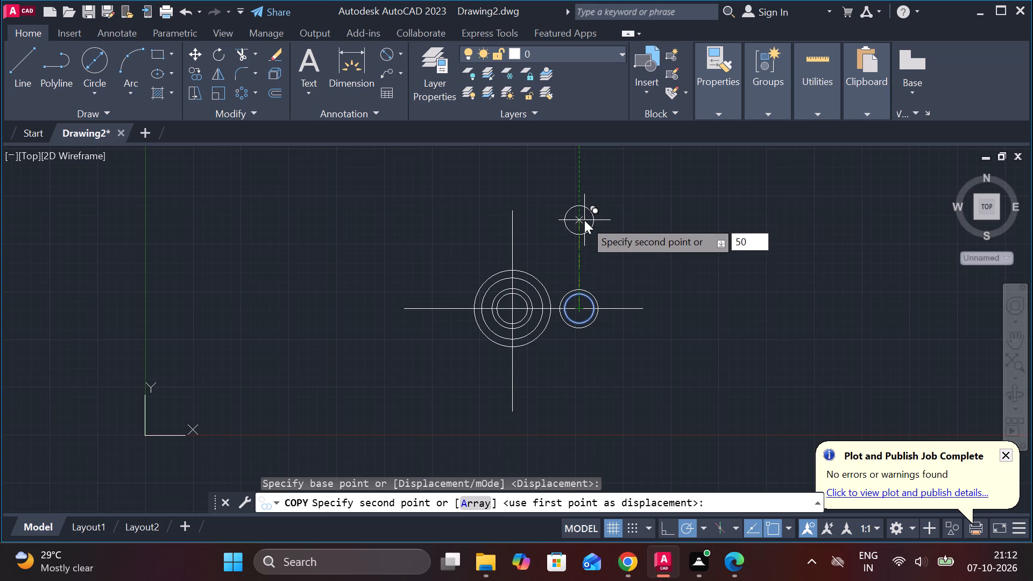
key("Return")
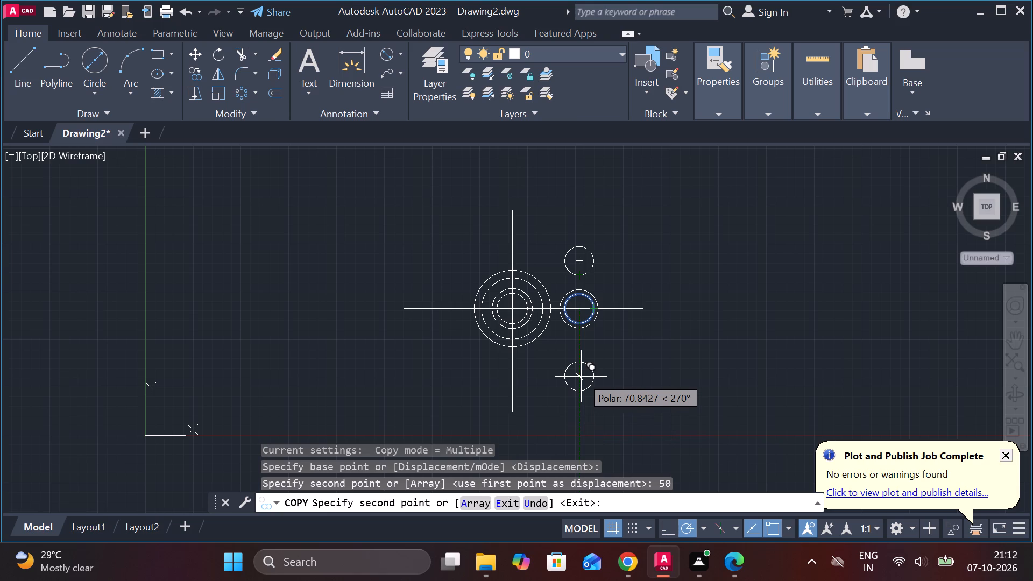
key("5")
key("0")
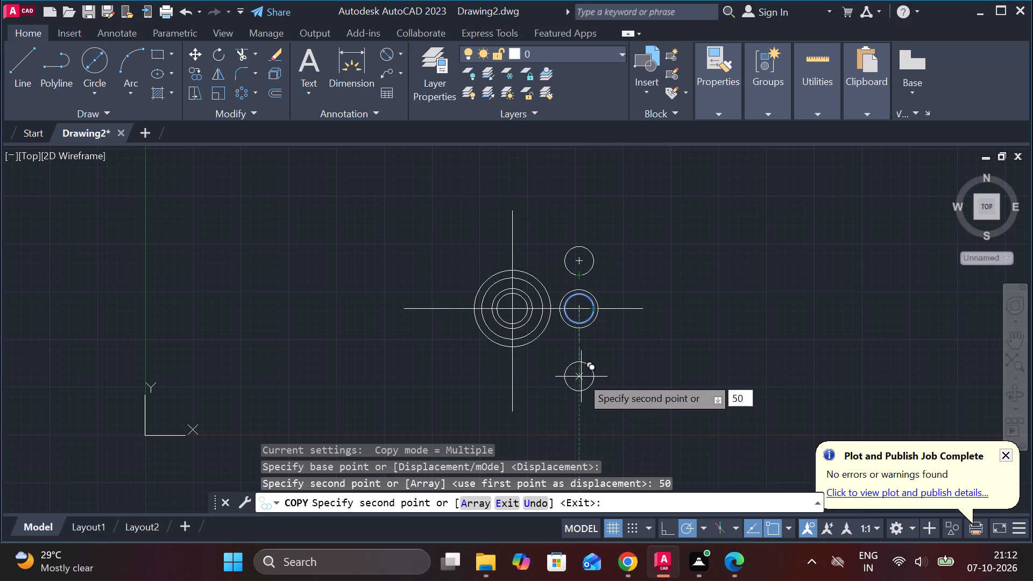
key("Return")
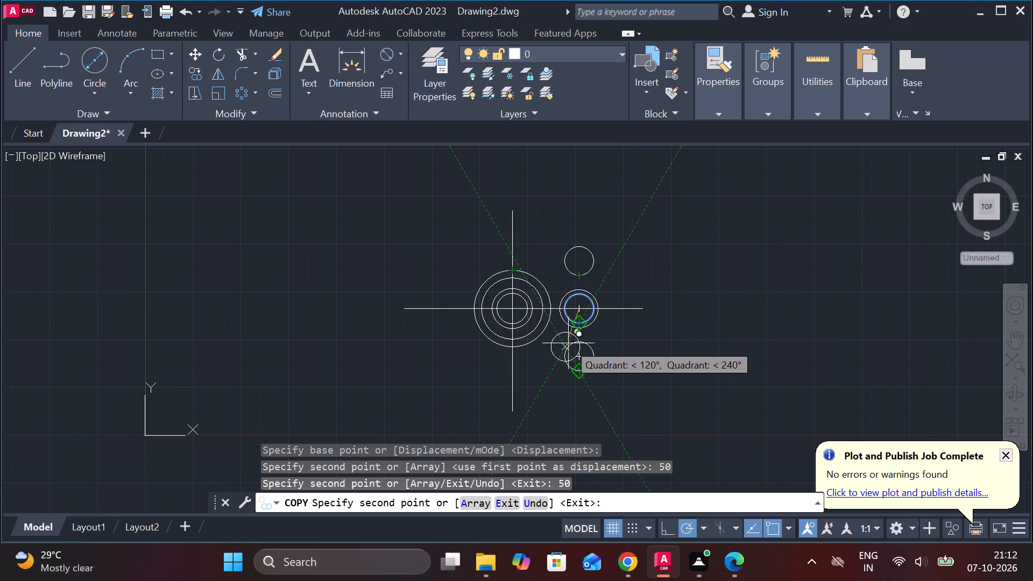
Move the upper copied 30 diameter circle from its centre 20 units horizontally toward the vertical centre line.
key("Escape")
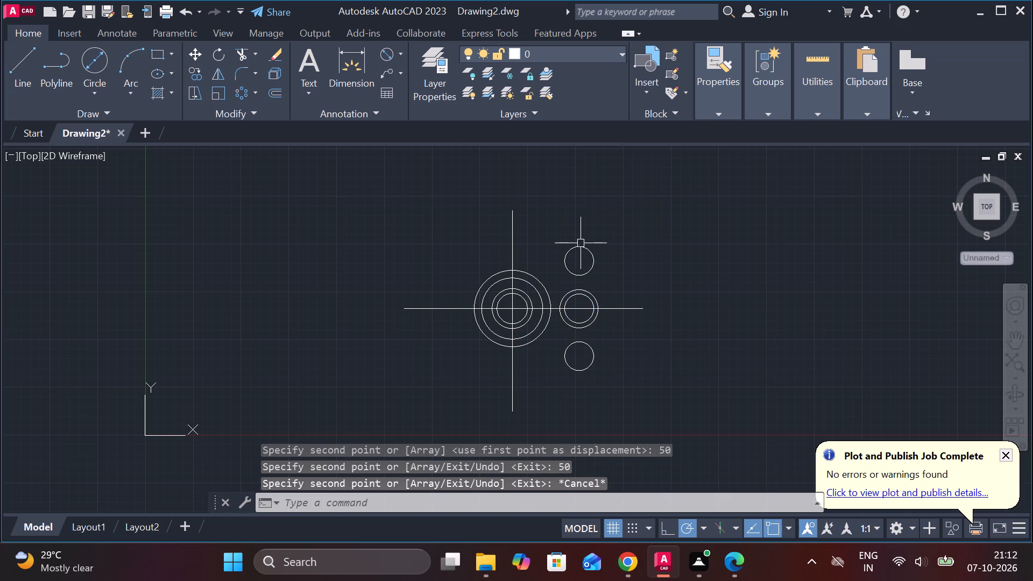
left_click(581, 246)
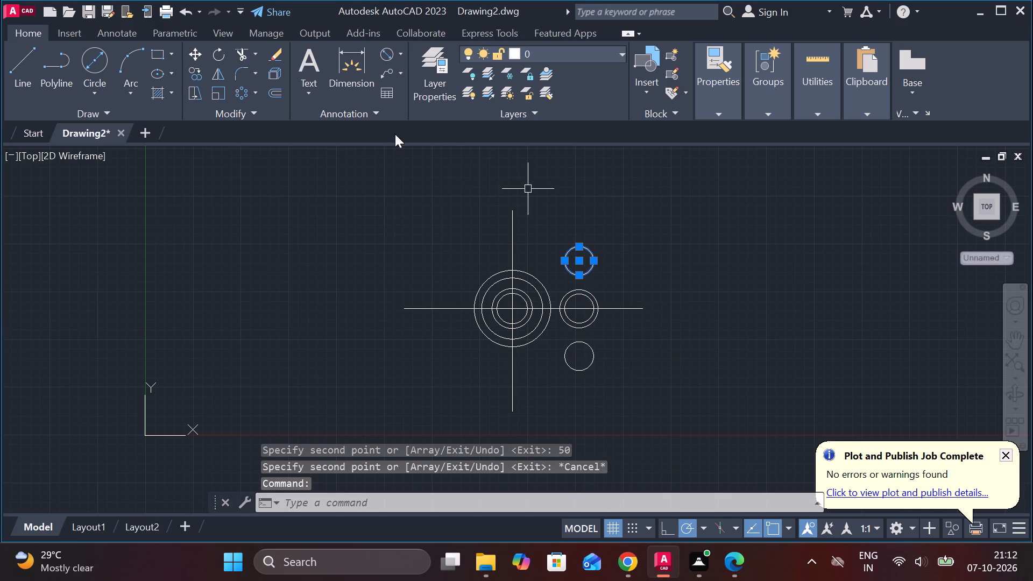
left_click(196, 52)
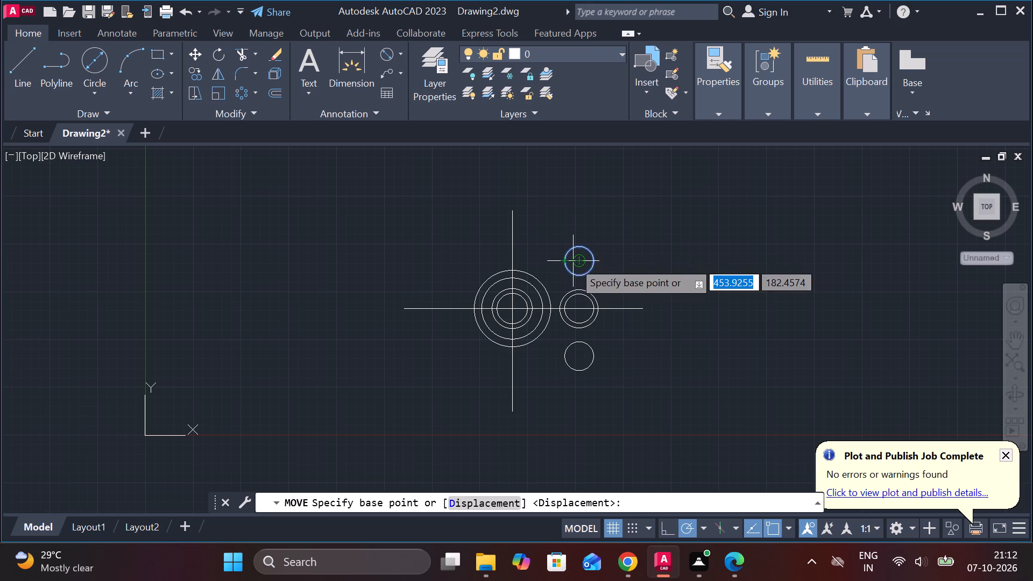
left_click(577, 261)
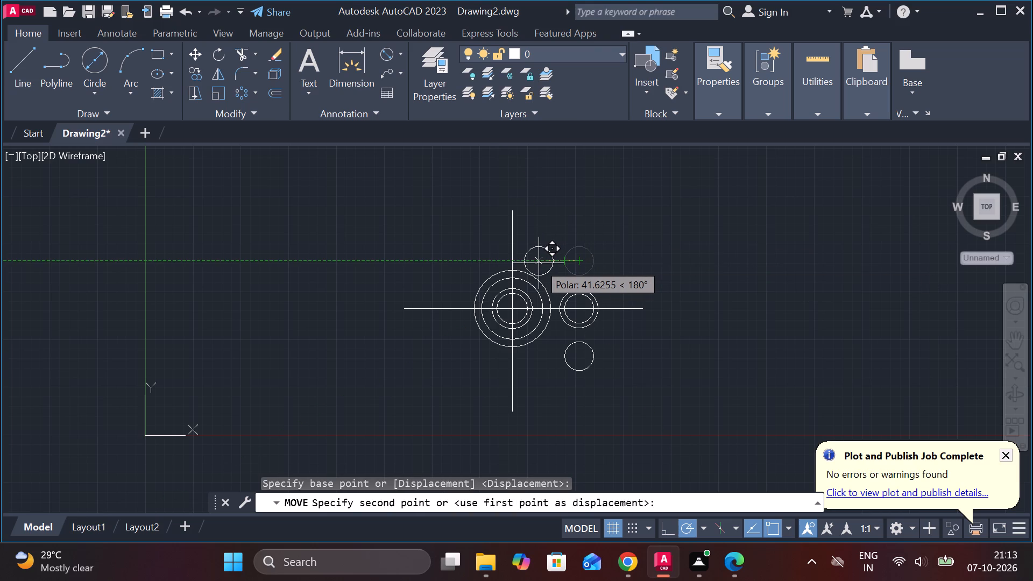
key("2")
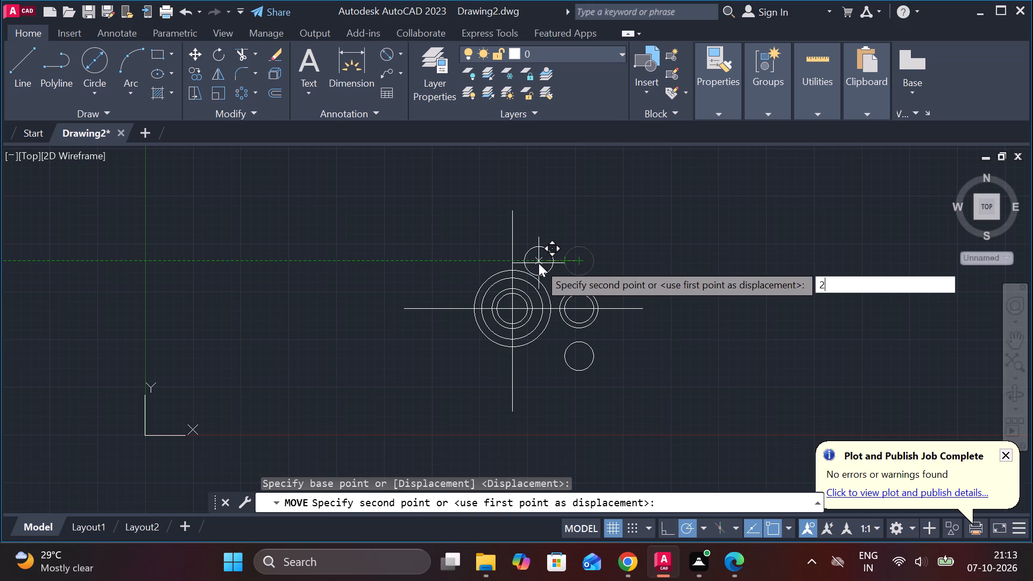
key("0")
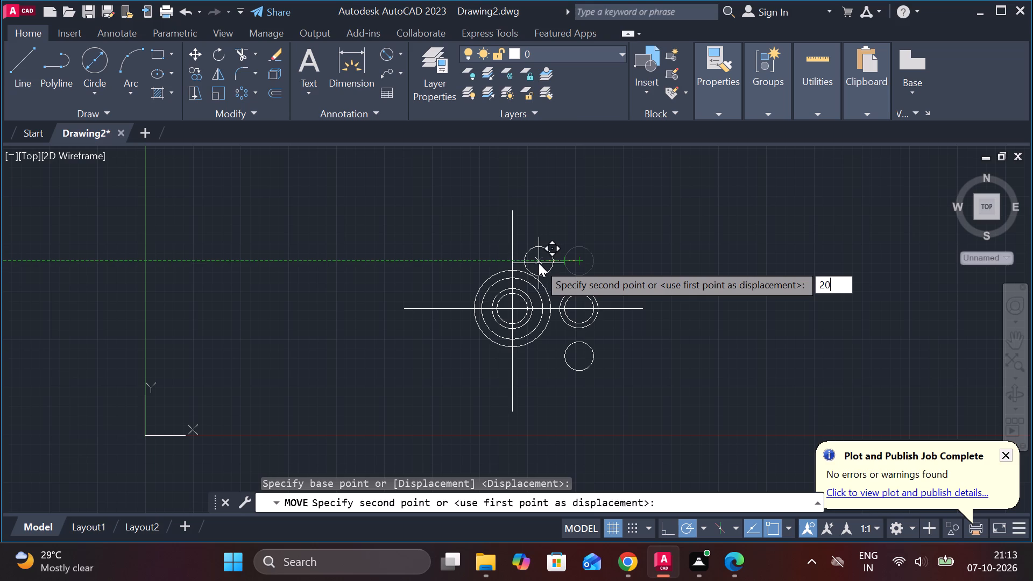
key("Return")
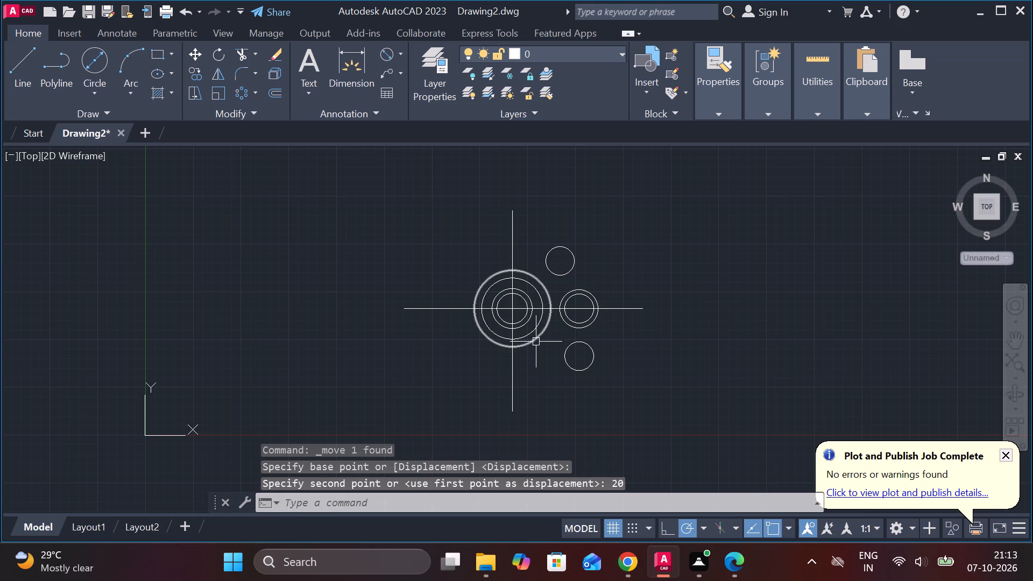
Move the lower copied 30 diameter circle from its centre 20 units horizontally toward the vertical centre line.
left_click(578, 372)
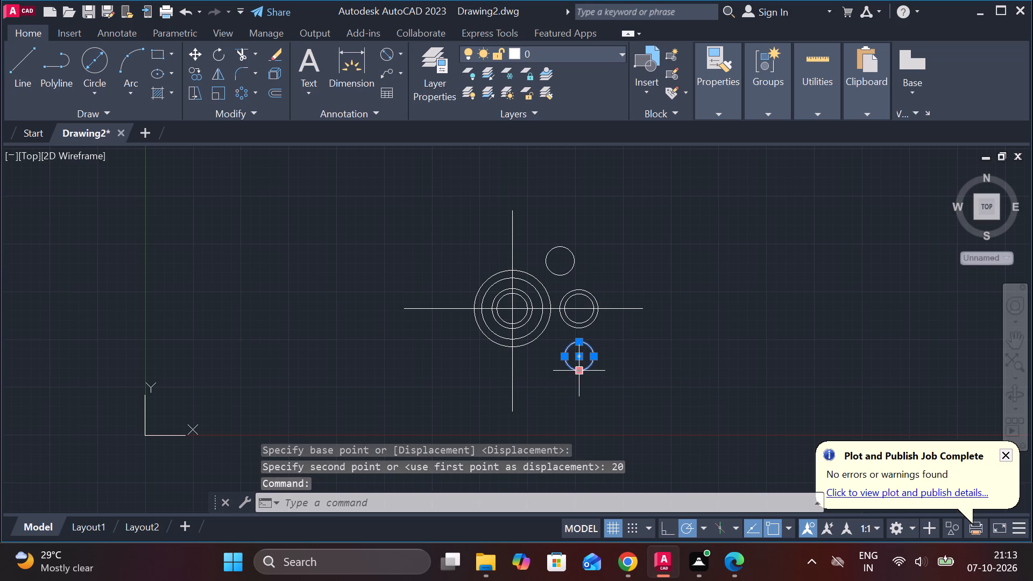
left_click(196, 51)
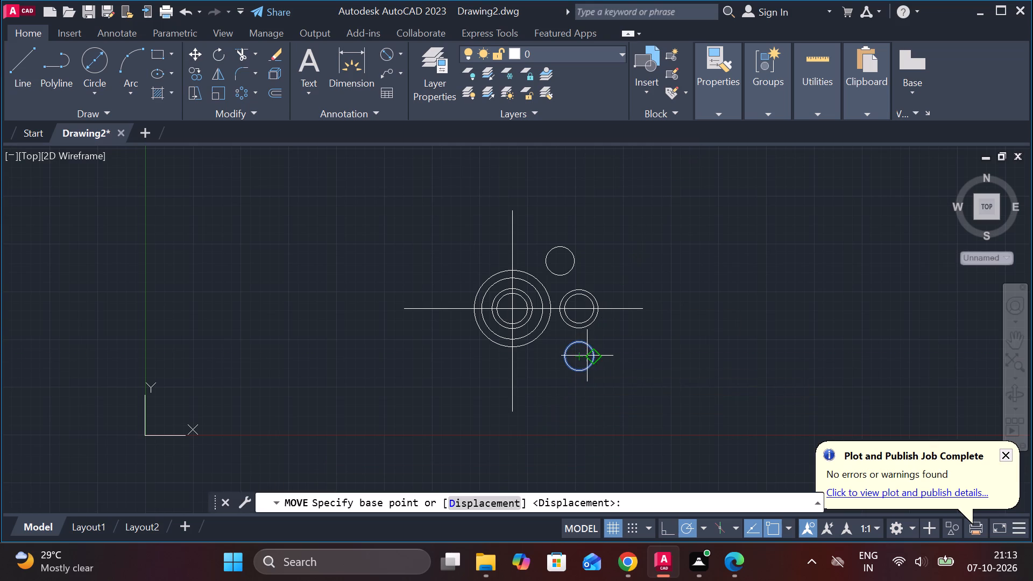
left_click(582, 356)
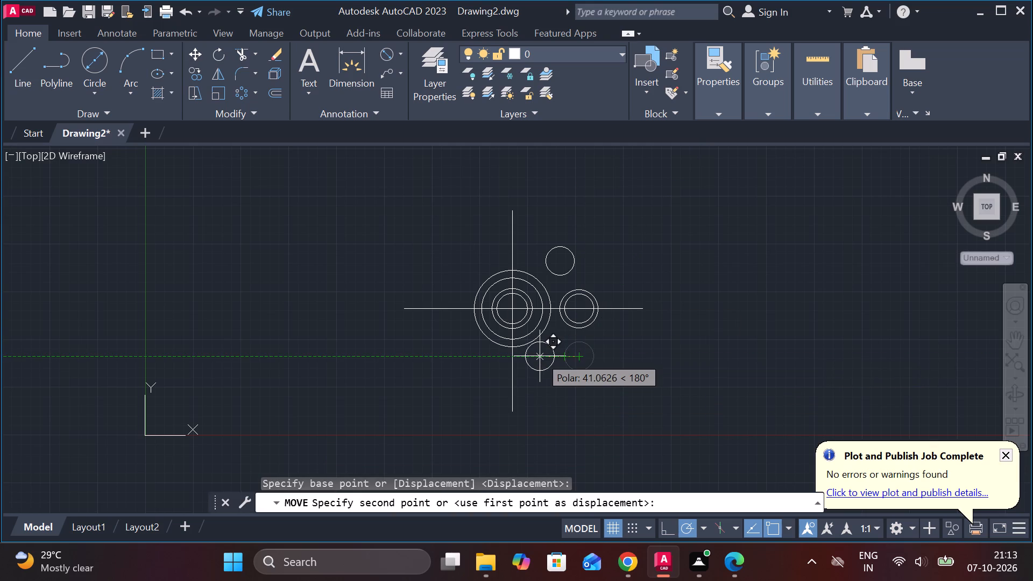
key("2")
key("0")
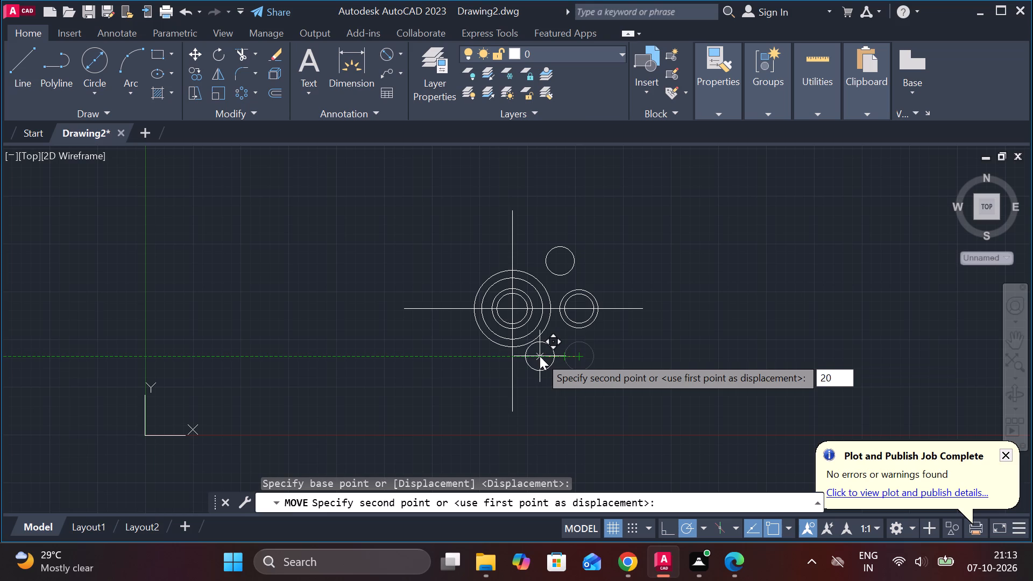
key("Return")
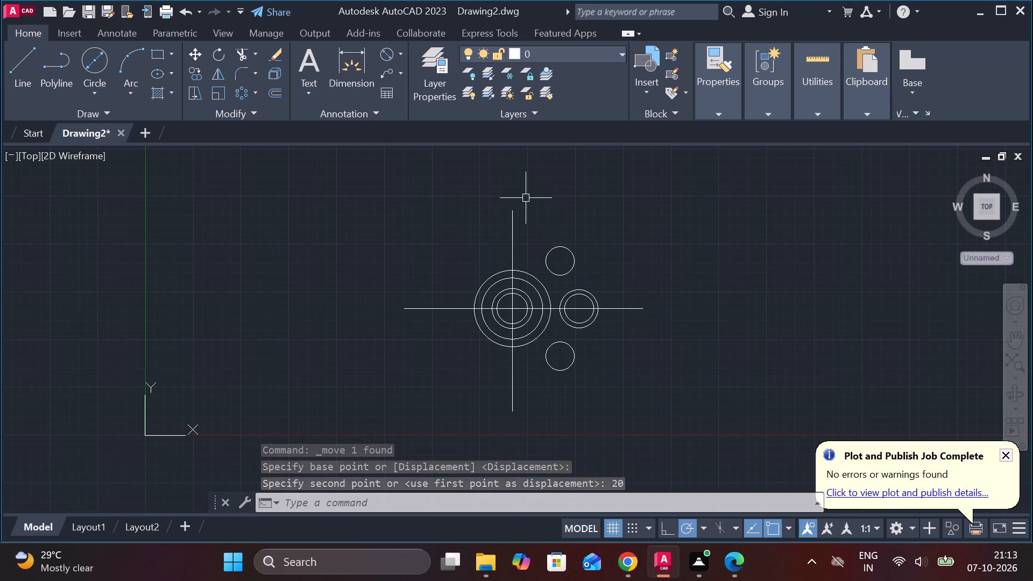
Mirror the four offset circles and the horizontal centre line about the vertical centre line, keeping the source objects.
left_click(526, 198)
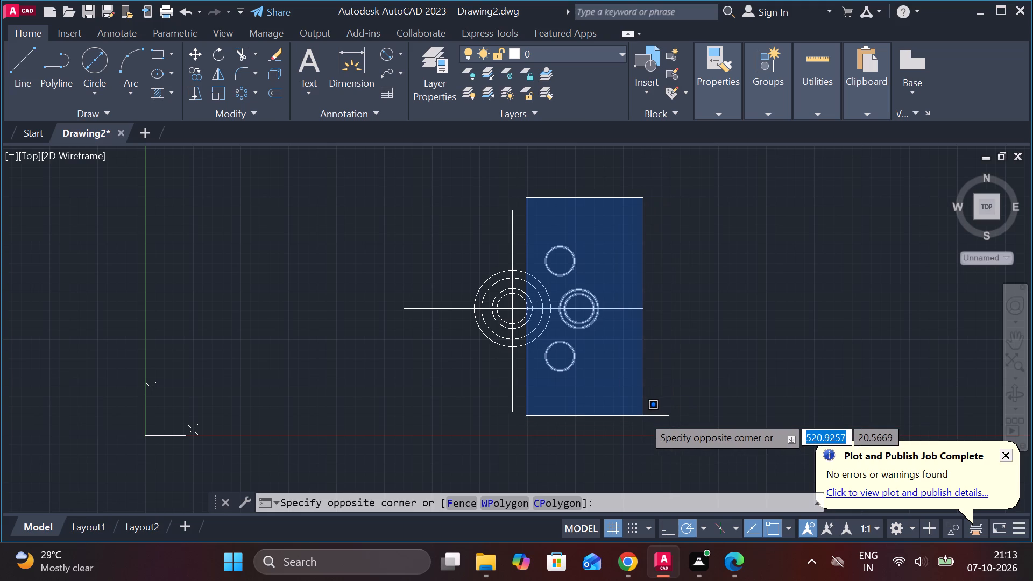
key("Escape")
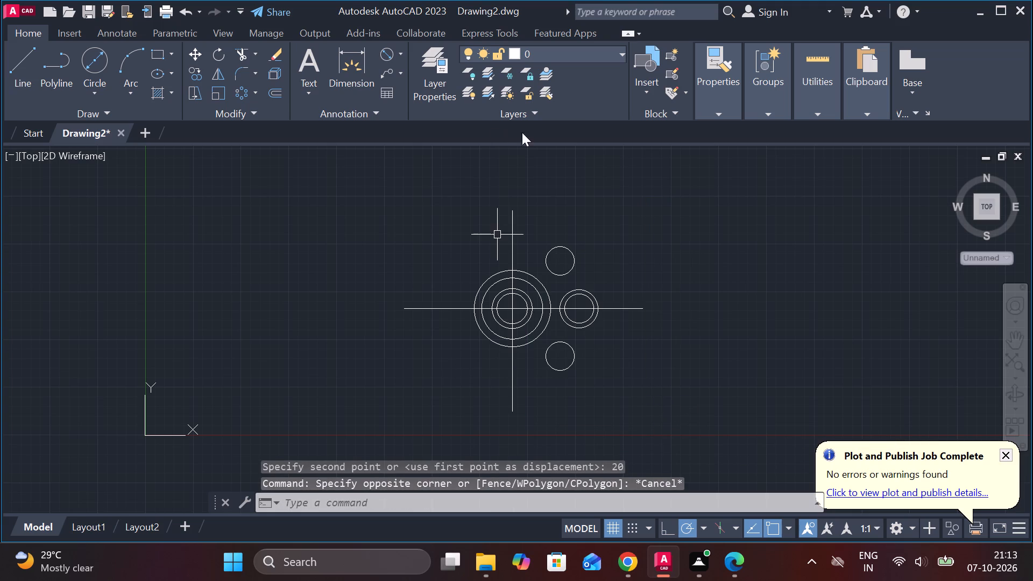
left_click_drag(541, 229, 555, 282)
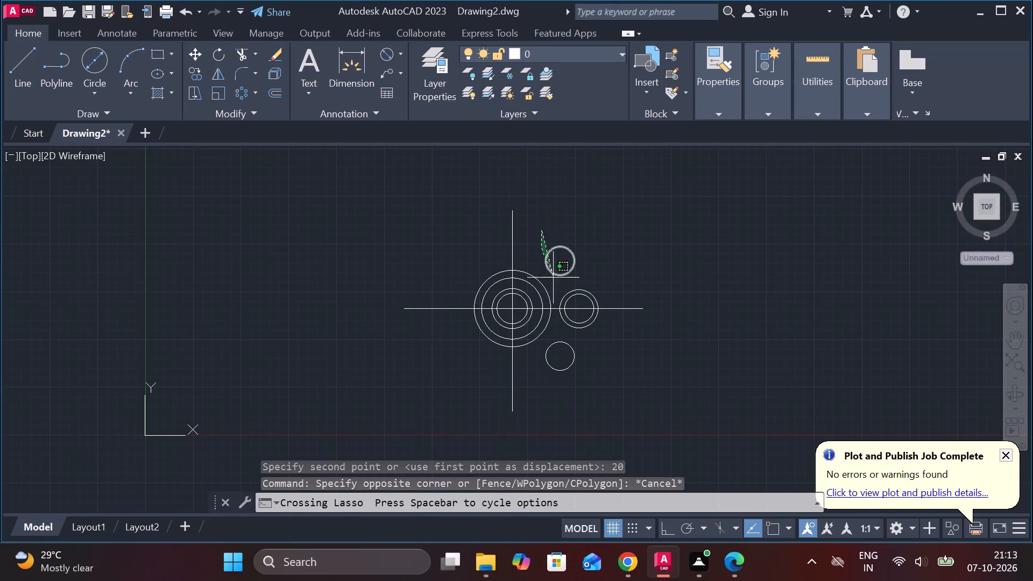
left_click_drag(555, 282, 561, 391)
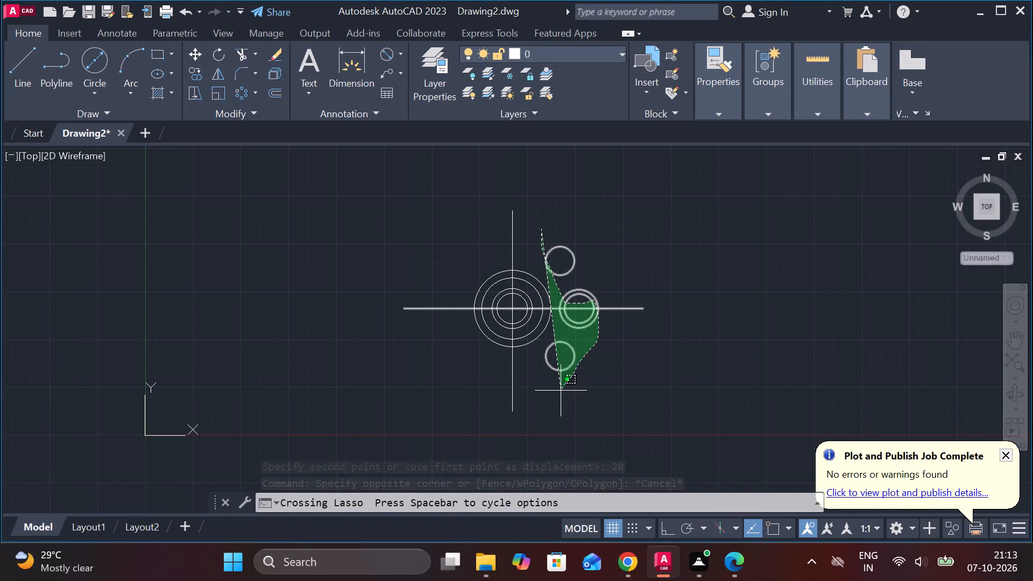
left_click_drag(561, 391, 561, 387)
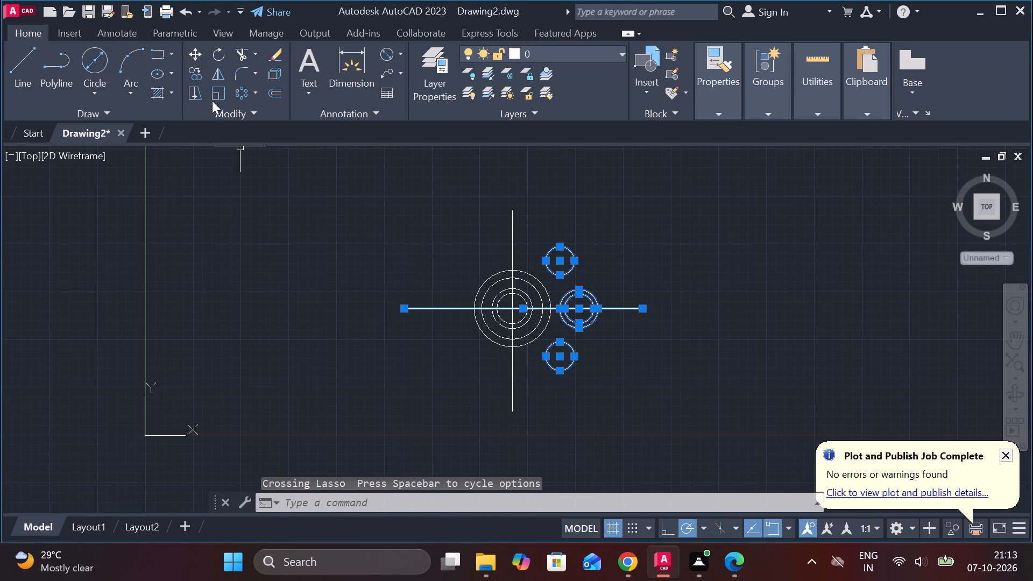
left_click(215, 77)
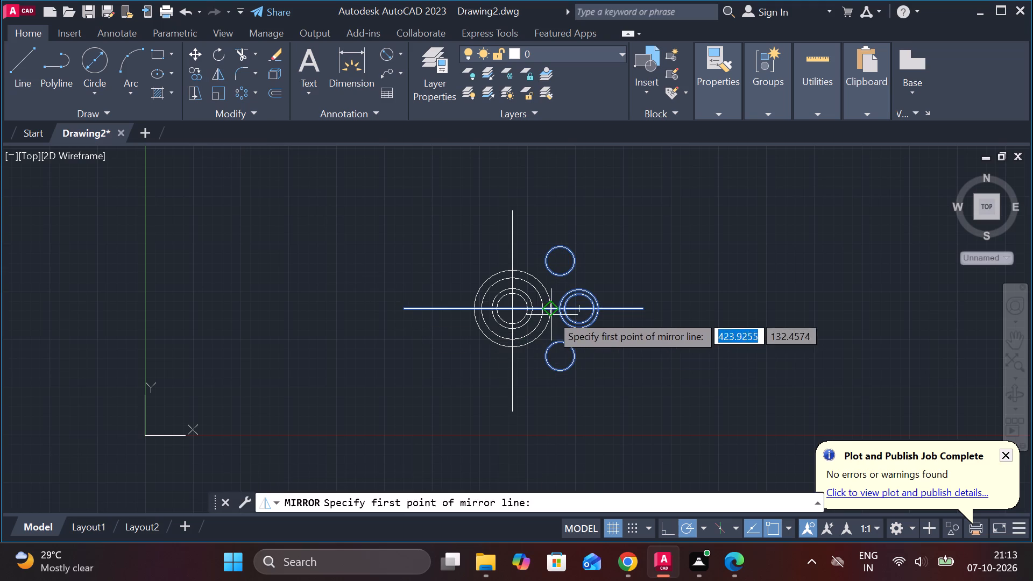
left_click(517, 310)
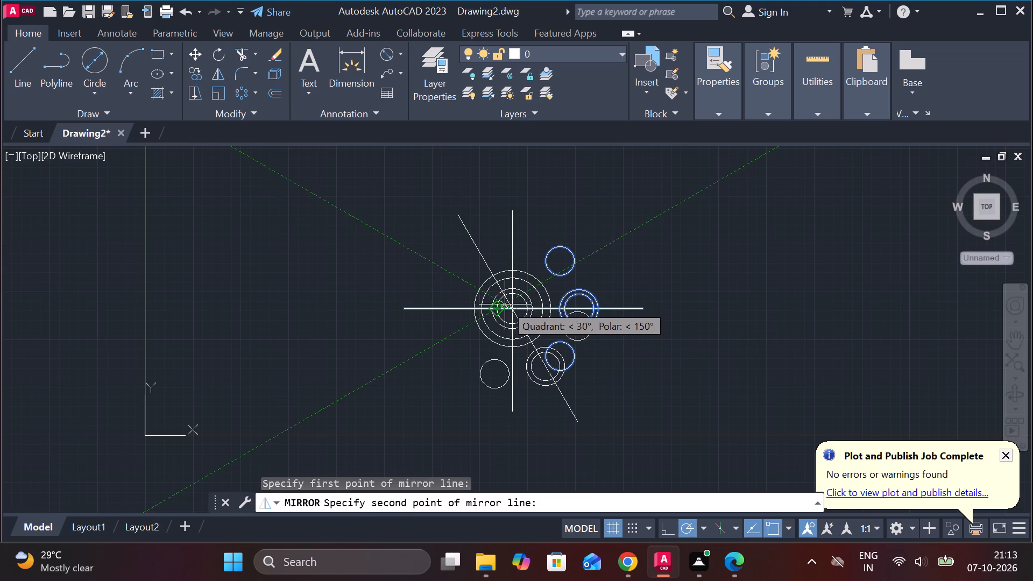
left_click(512, 270)
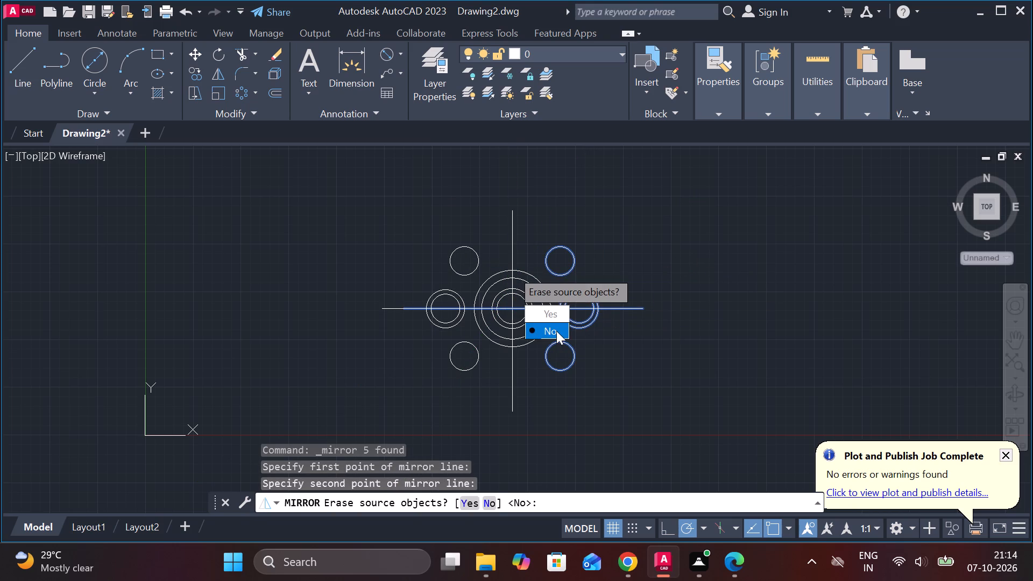
left_click_drag(556, 331, 512, 270)
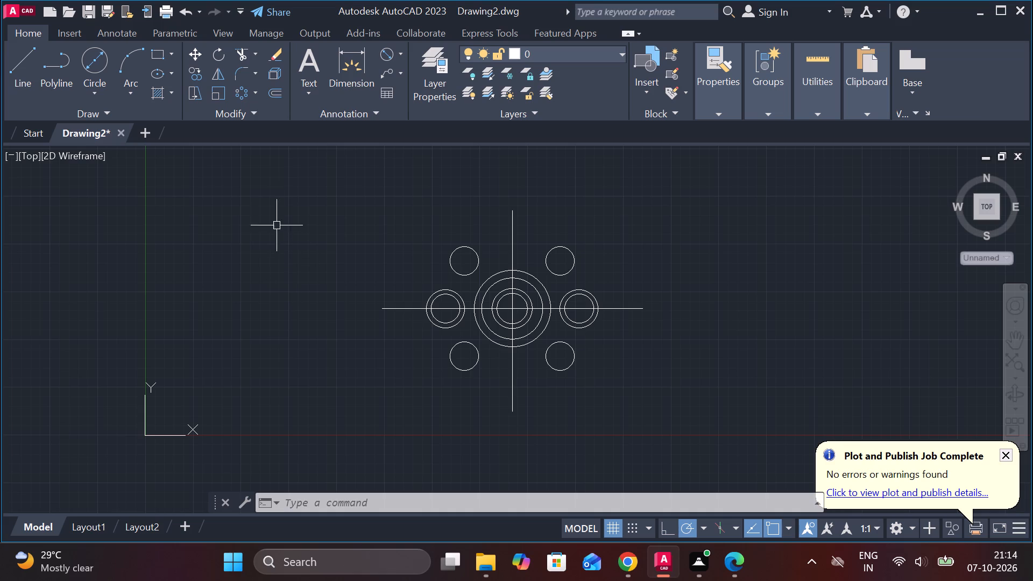
Fillet the upper-left 30 diameter circle to the outermost large concentric circle with radius 20.
left_click(249, 74)
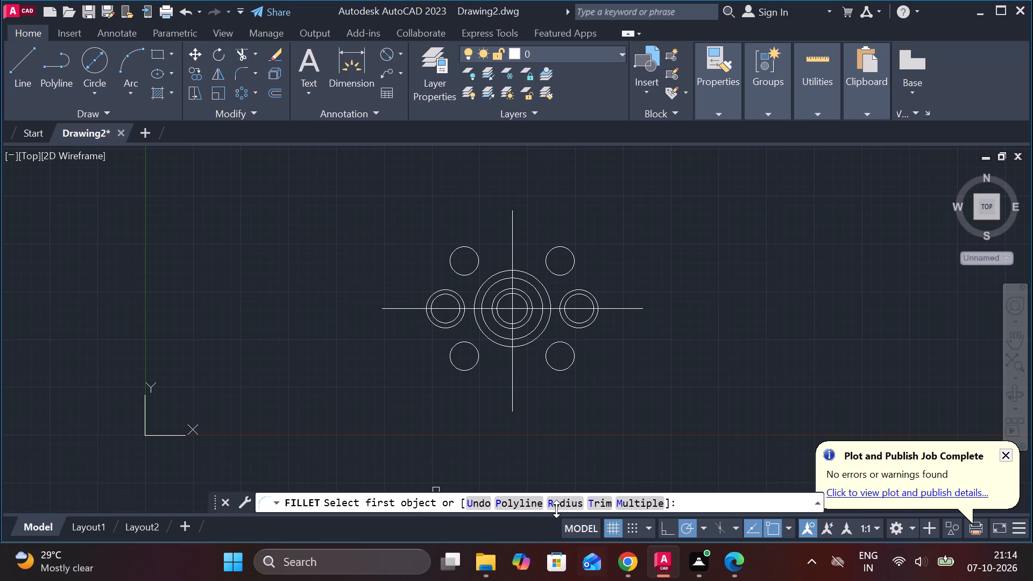
left_click(569, 499)
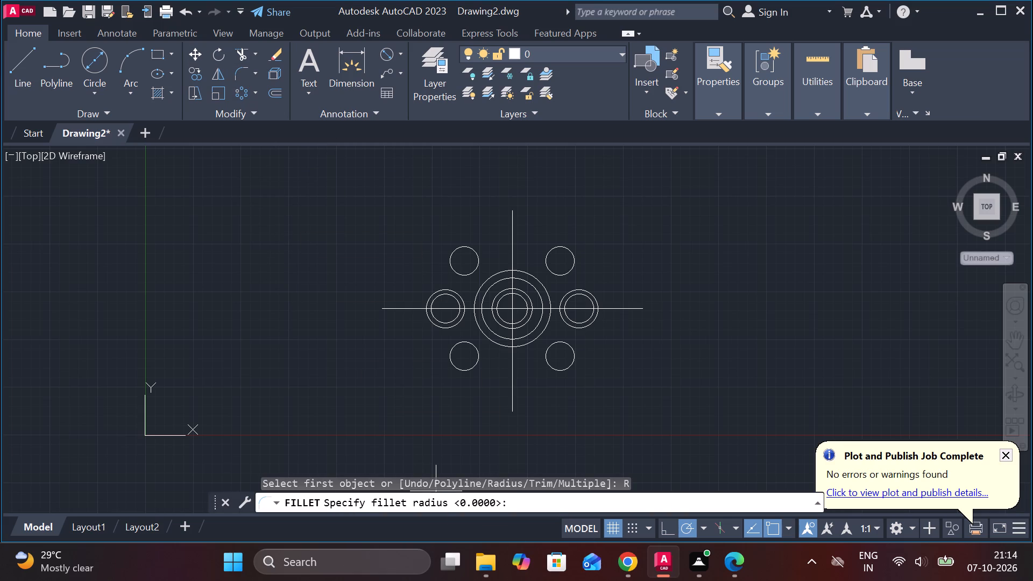
key("2")
key("0")
key("Return")
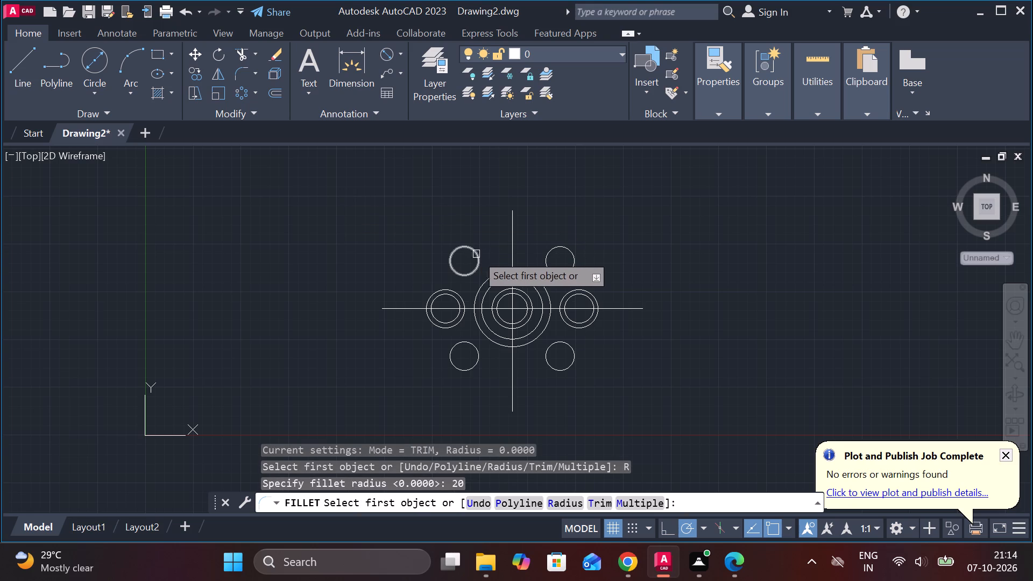
left_click(482, 259)
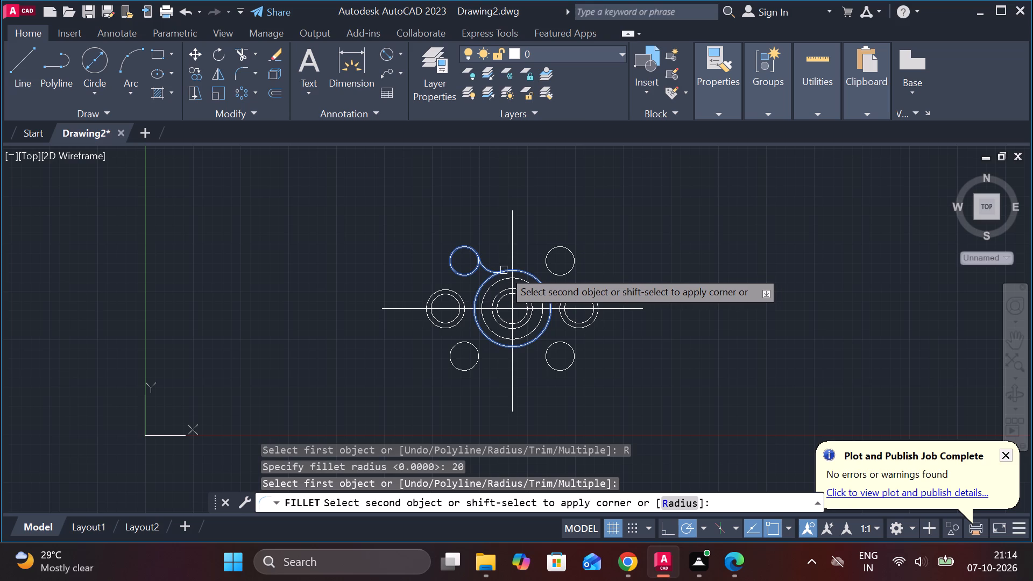
left_click(502, 272)
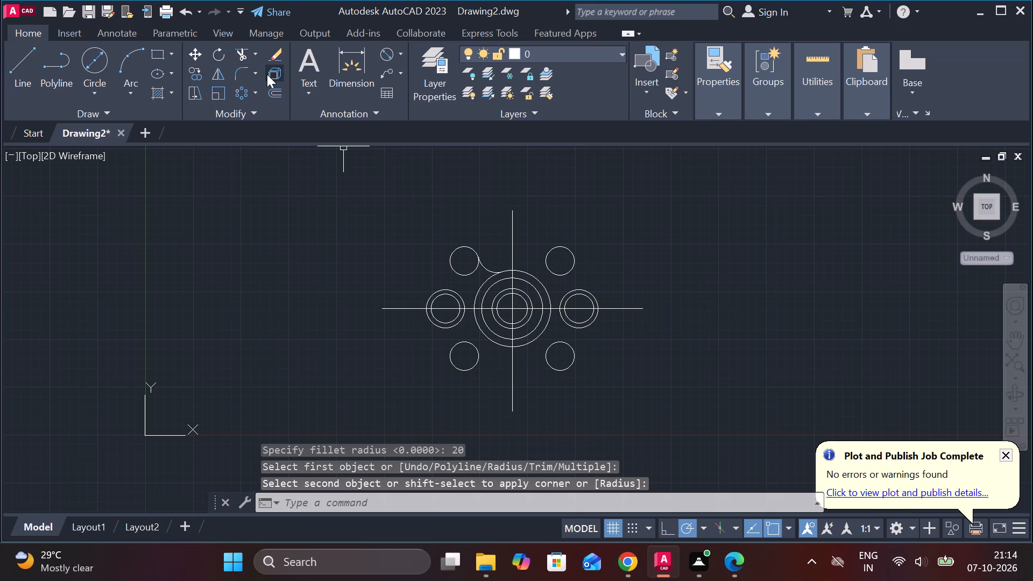
Fillet the outermost large circle to the upper-right and lower-left 30 diameter circles, using the same radius 20.
left_click(239, 78)
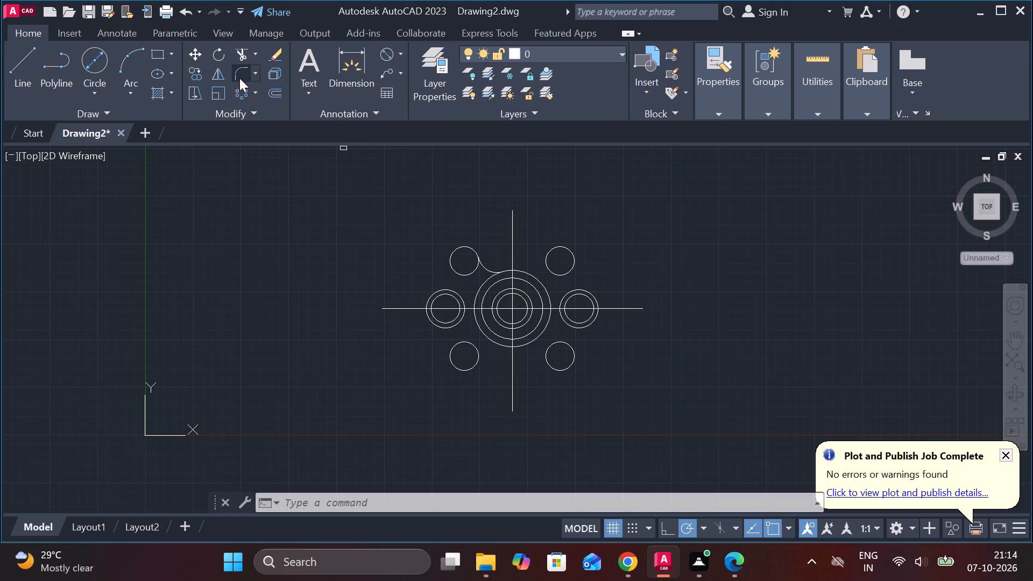
left_click(525, 270)
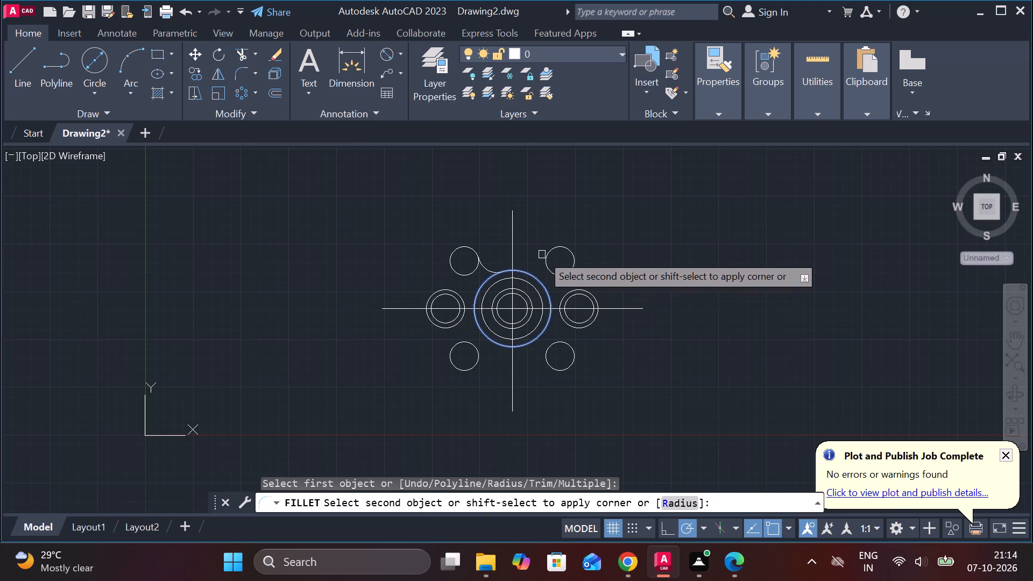
left_click(550, 249)
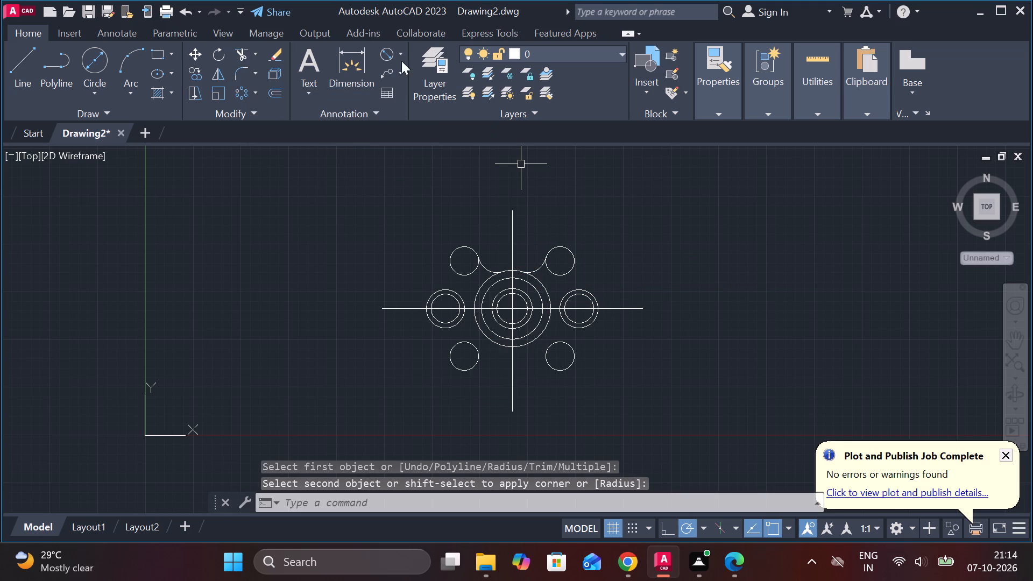
left_click(244, 69)
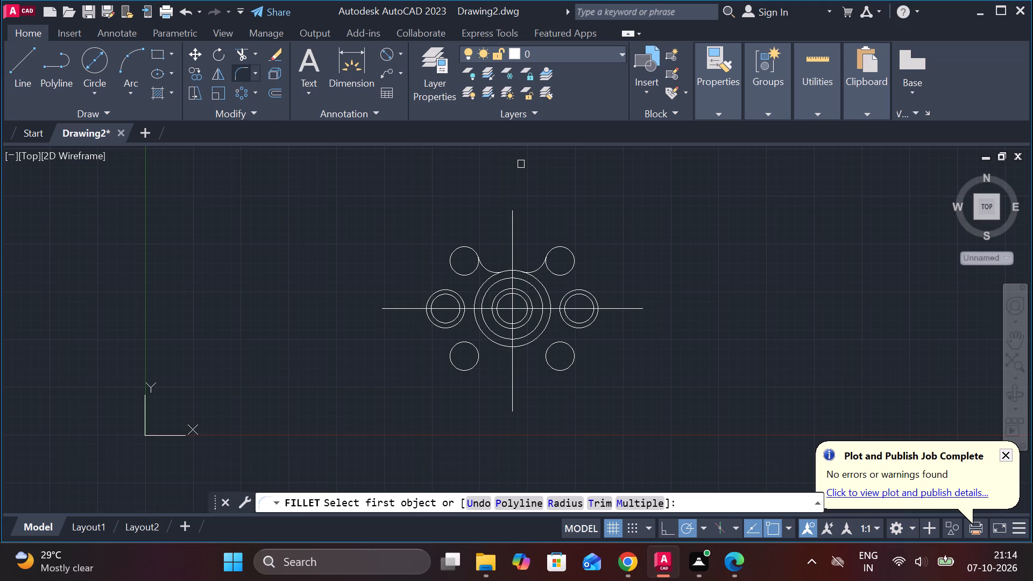
left_click(479, 364)
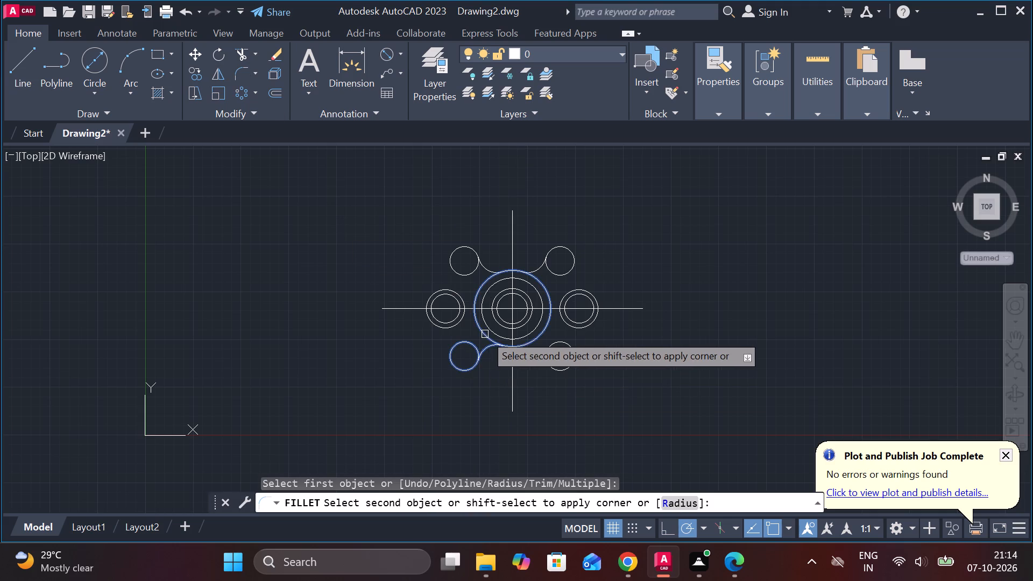
left_click(485, 334)
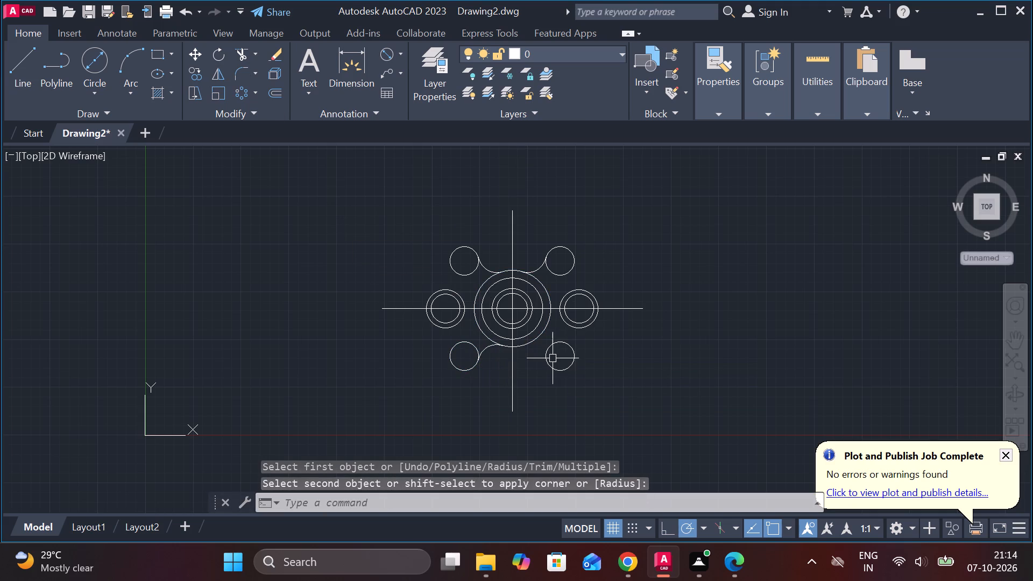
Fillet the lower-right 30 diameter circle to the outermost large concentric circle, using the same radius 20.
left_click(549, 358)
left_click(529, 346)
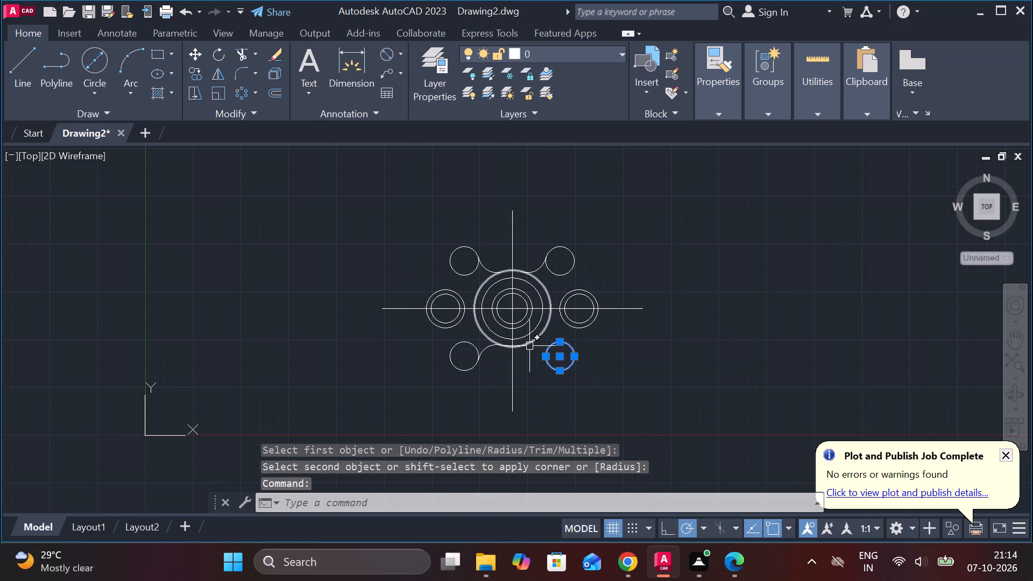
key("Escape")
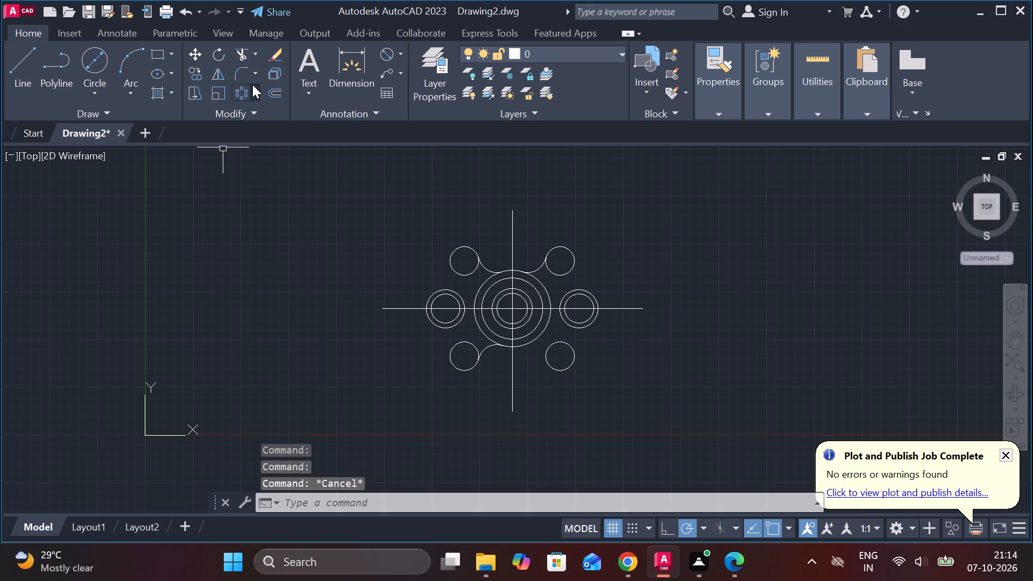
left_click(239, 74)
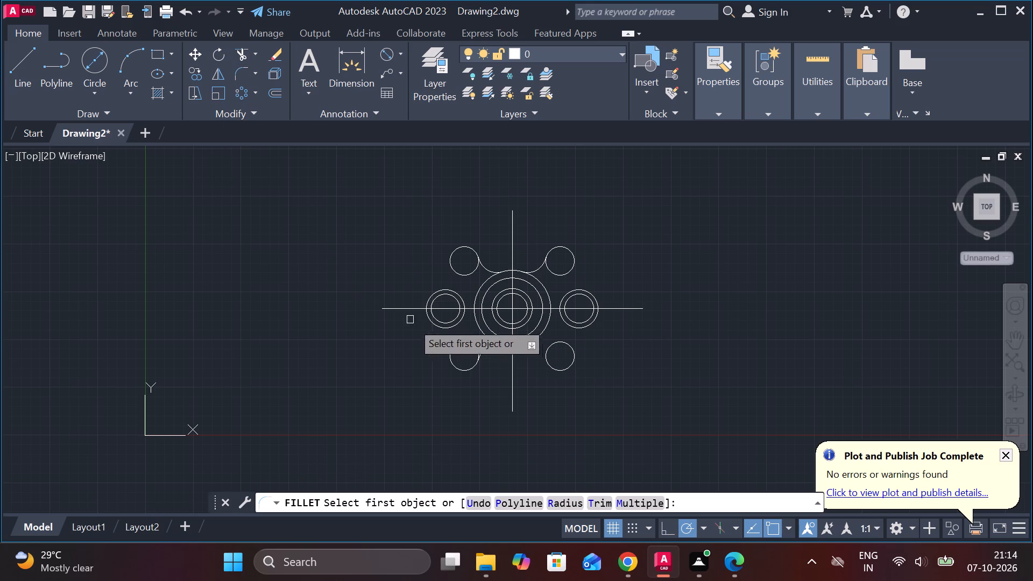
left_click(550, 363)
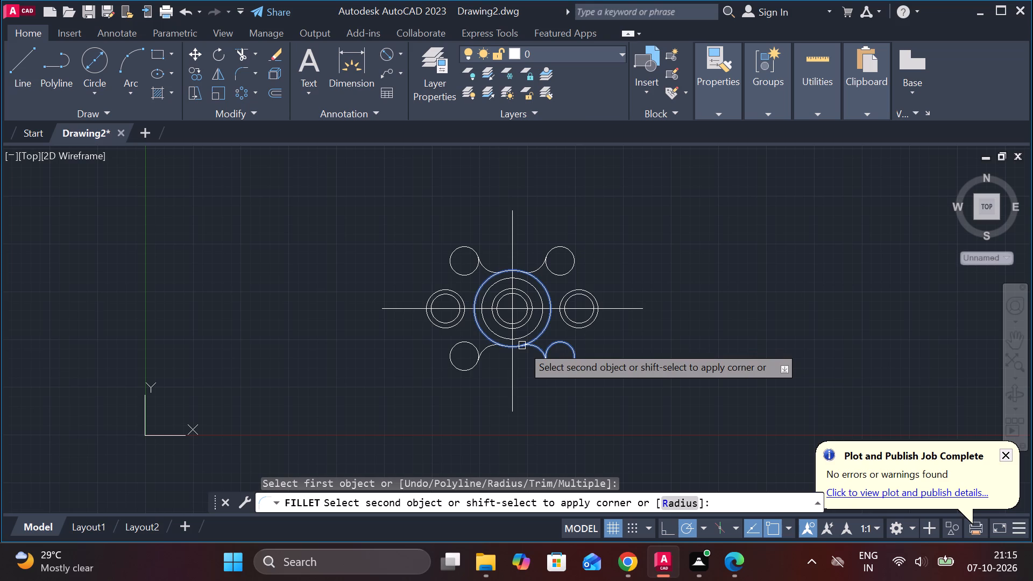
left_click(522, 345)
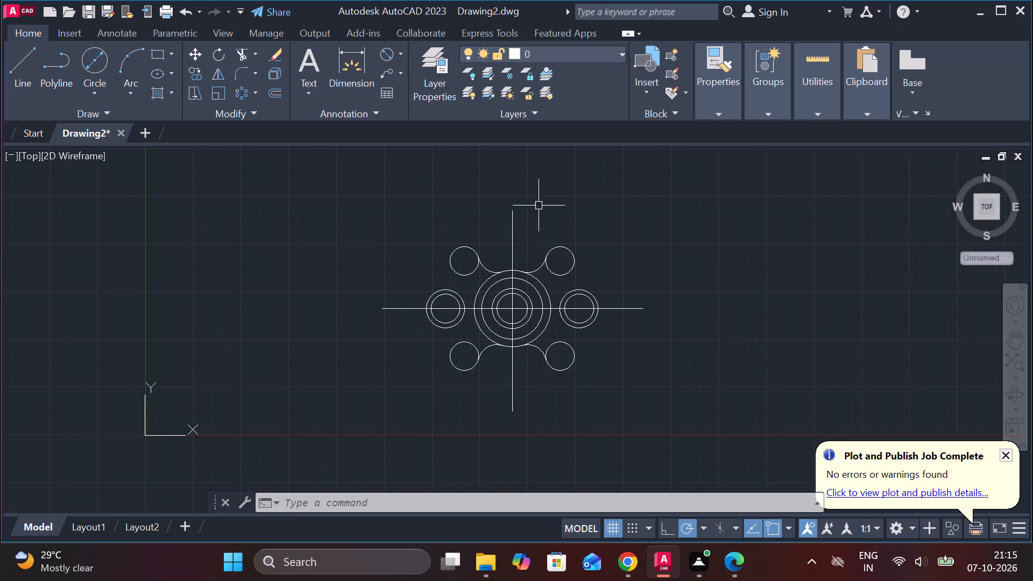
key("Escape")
Remove the four fillet arcs between the 30 diameter circles and the outermost large circle with Trim.
left_click(246, 58)
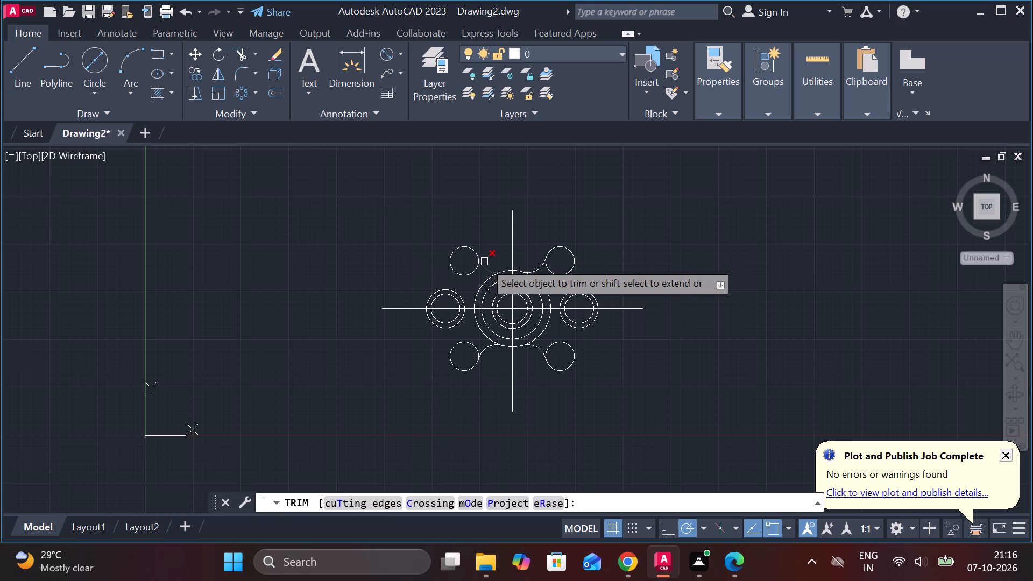
left_click(484, 266)
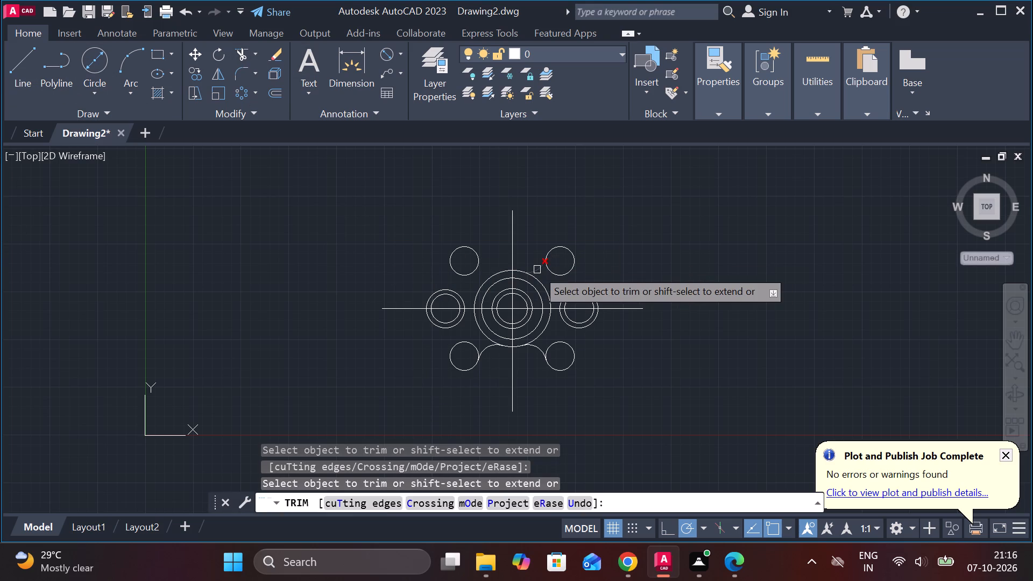
left_click(537, 270)
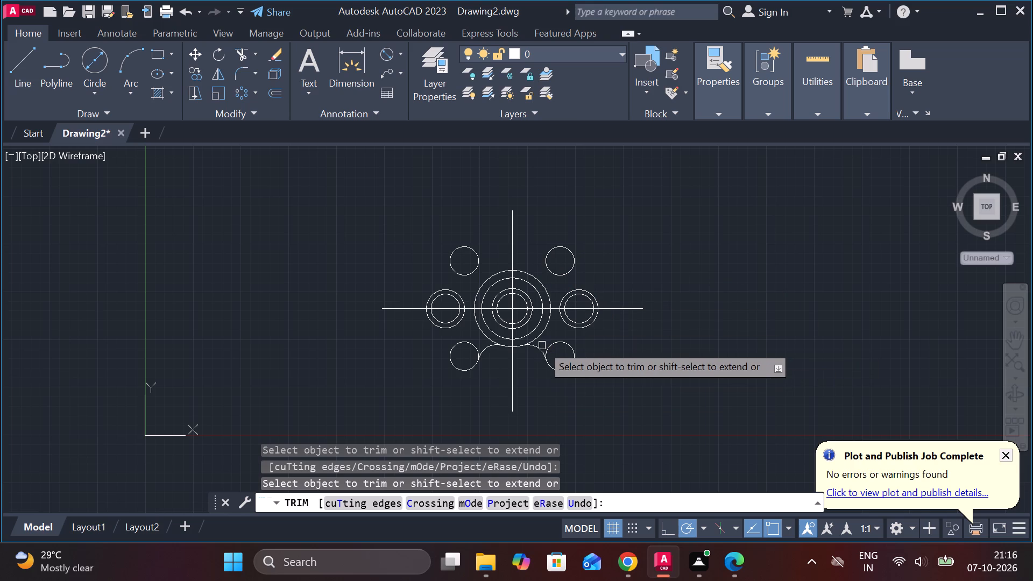
left_click(542, 350)
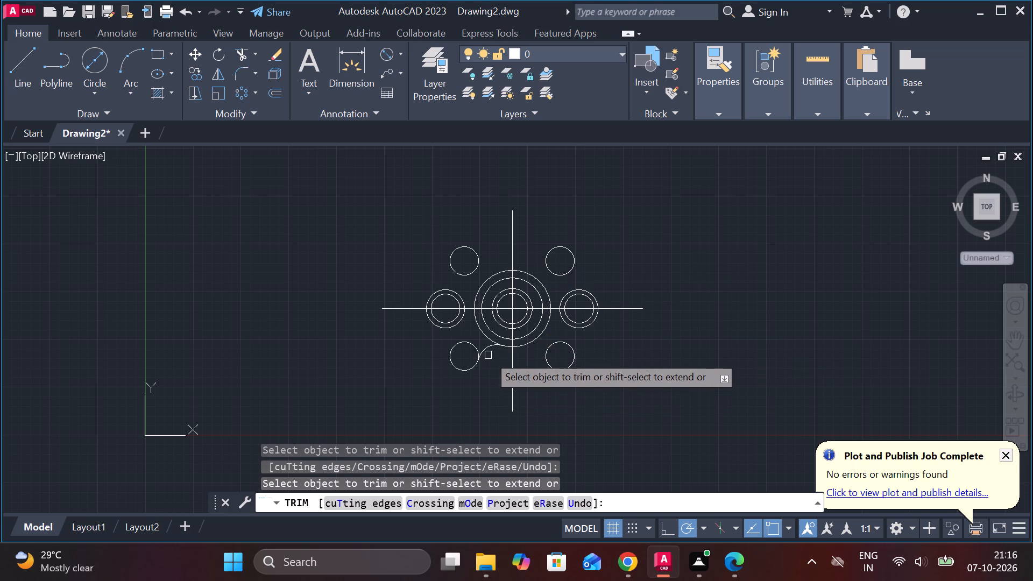
left_click(486, 352)
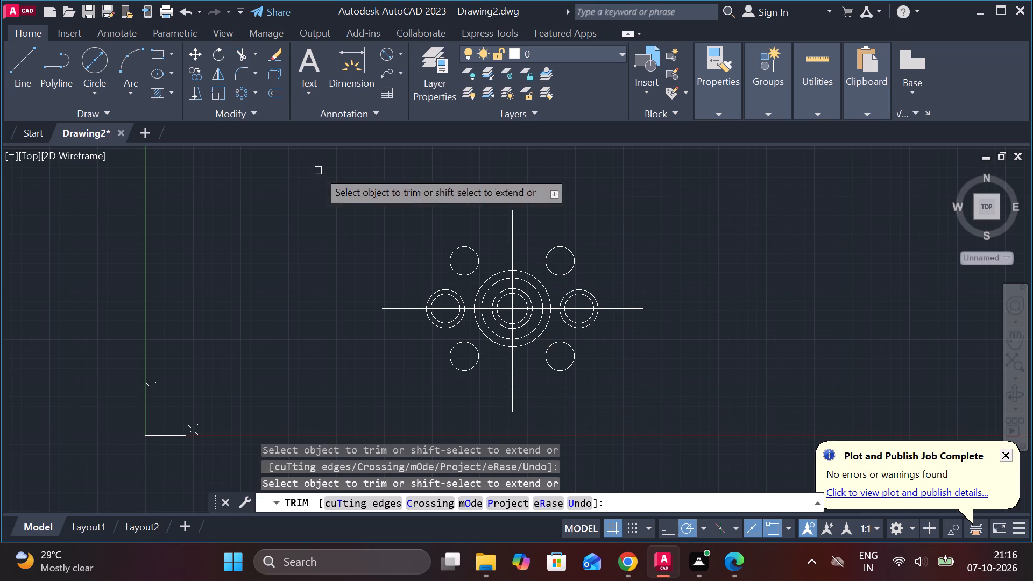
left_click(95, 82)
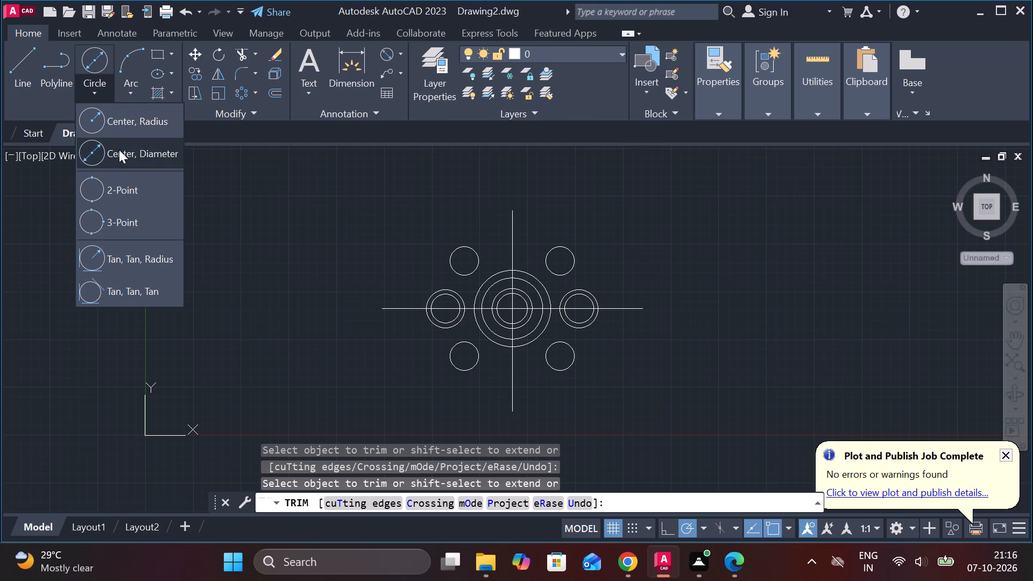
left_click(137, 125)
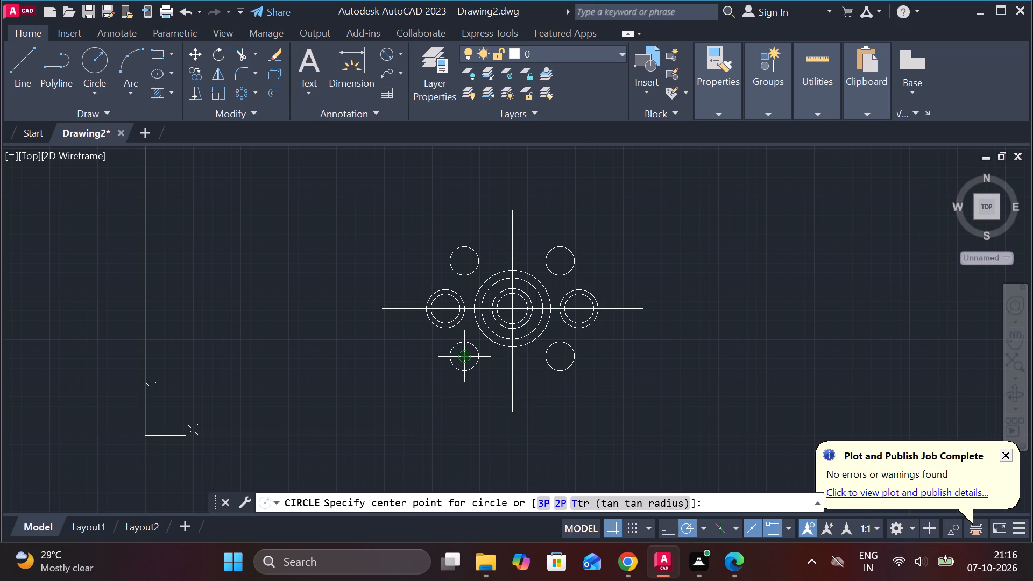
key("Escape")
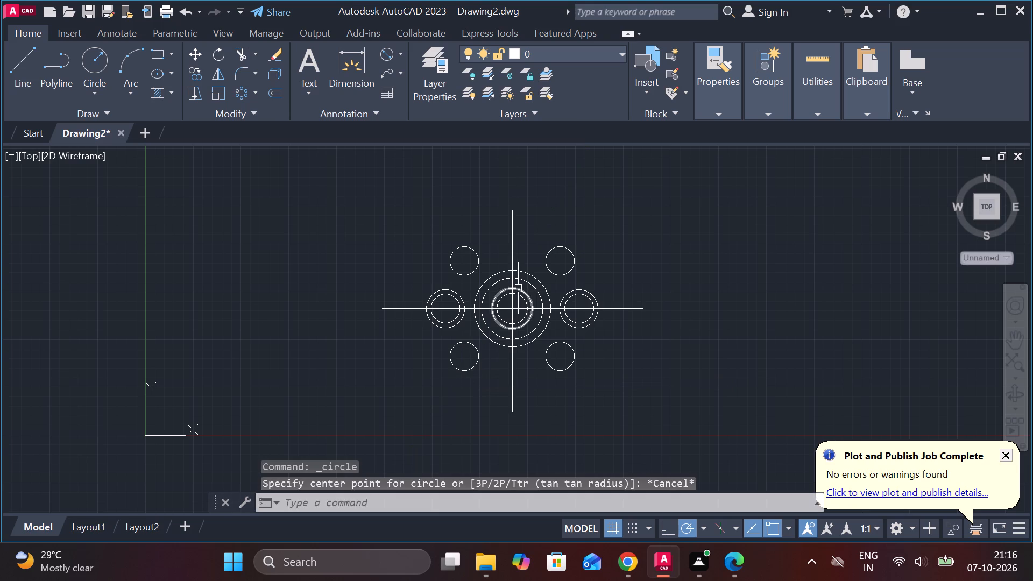
Copy the left 40 diameter circle from its centre to the centres of the lower-left and lower-right 30 diameter circles.
left_click(454, 327)
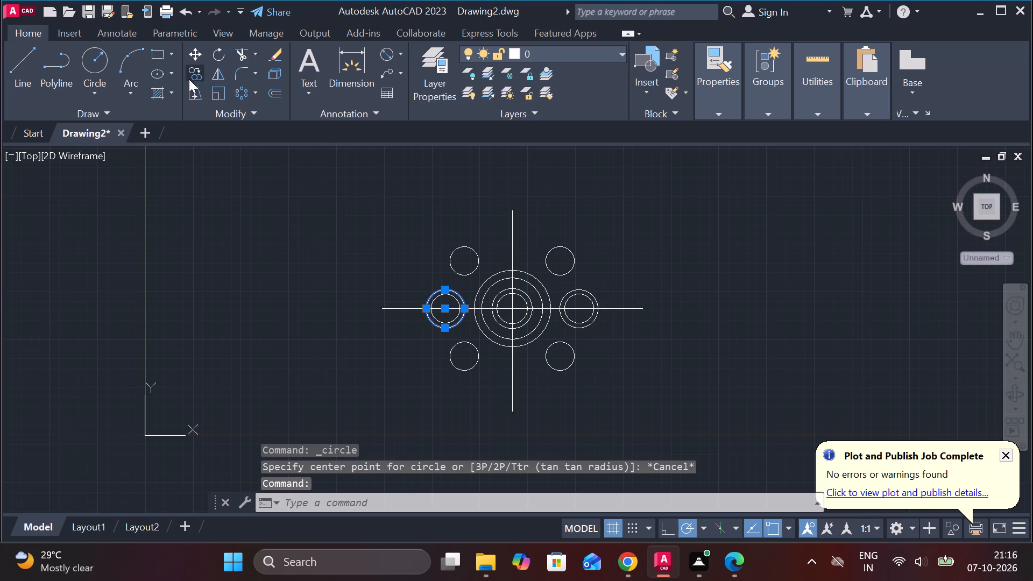
left_click(189, 77)
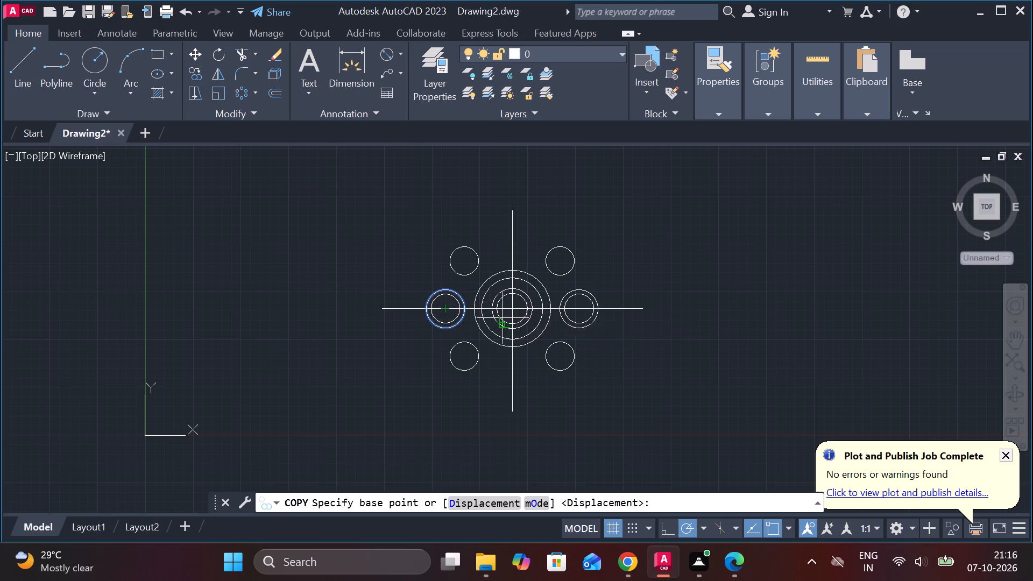
left_click(445, 311)
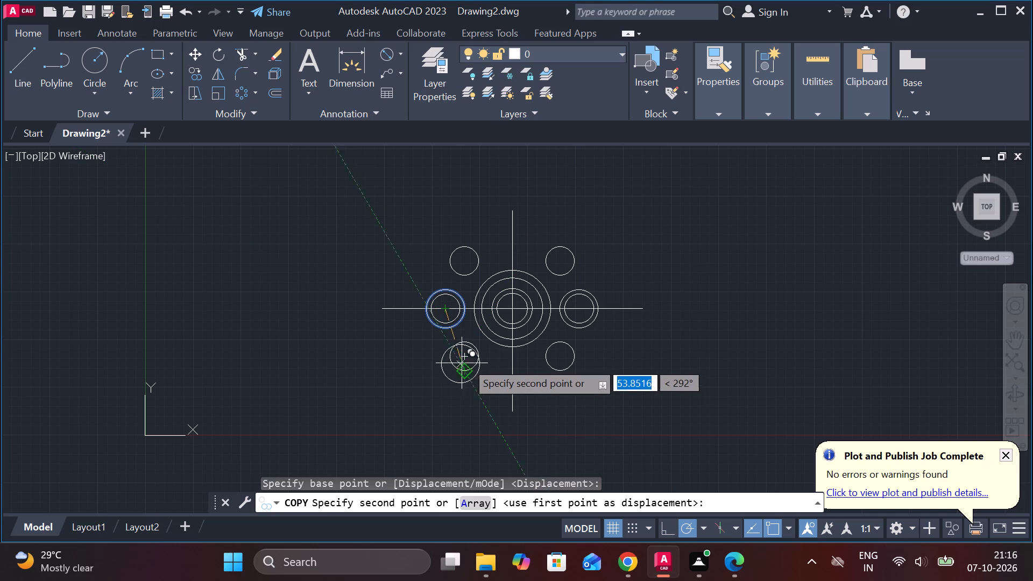
scroll(466, 362, "down", 1)
scroll(466, 362, "up", 2)
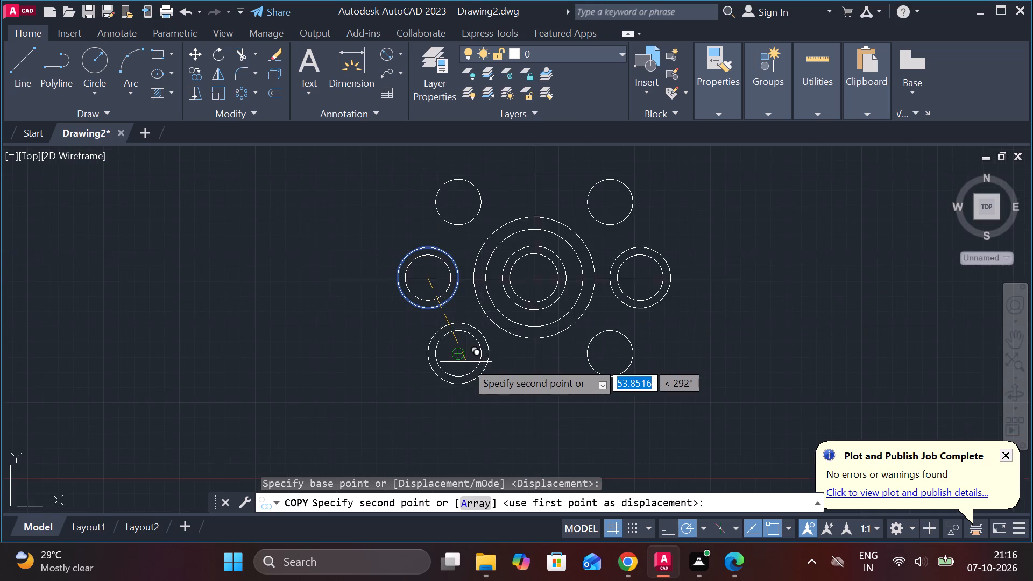
scroll(466, 362, "up", 1)
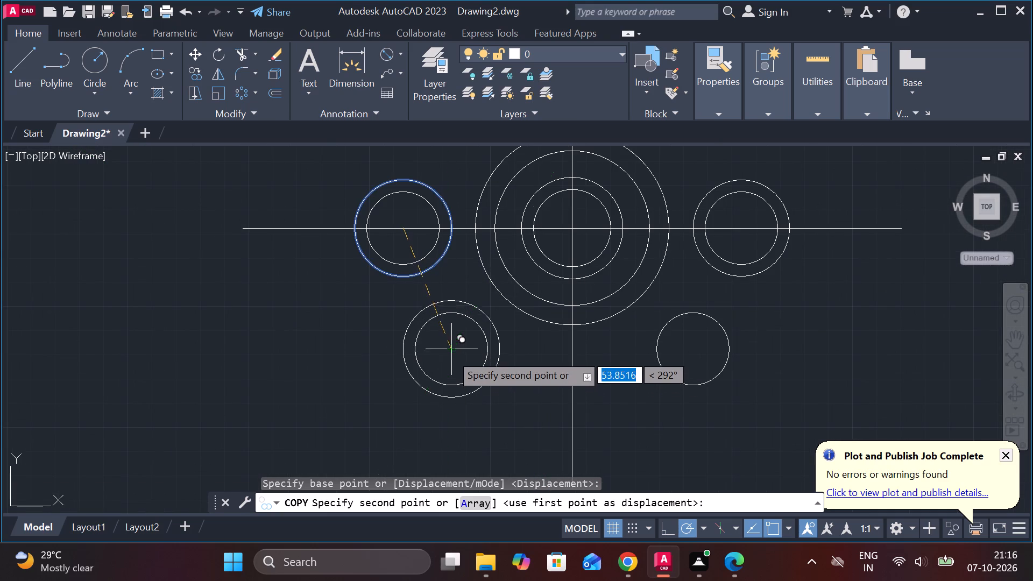
left_click(450, 349)
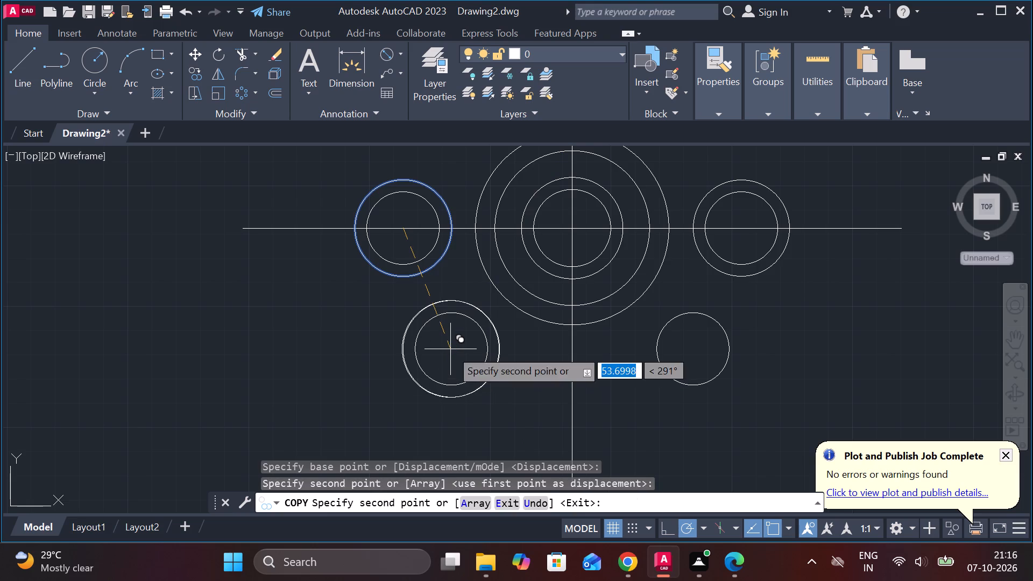
left_click(696, 353)
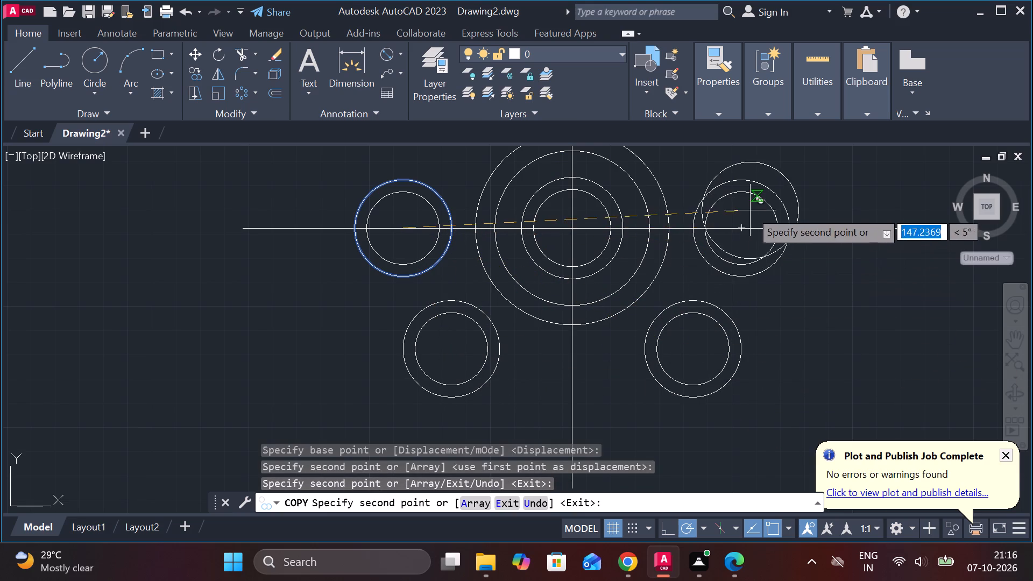
Place further copies of the 40 diameter circle at the centres of the upper-right and upper-left 30 diameter circles.
scroll(604, 218, "up", 1)
scroll(604, 218, "down", 2)
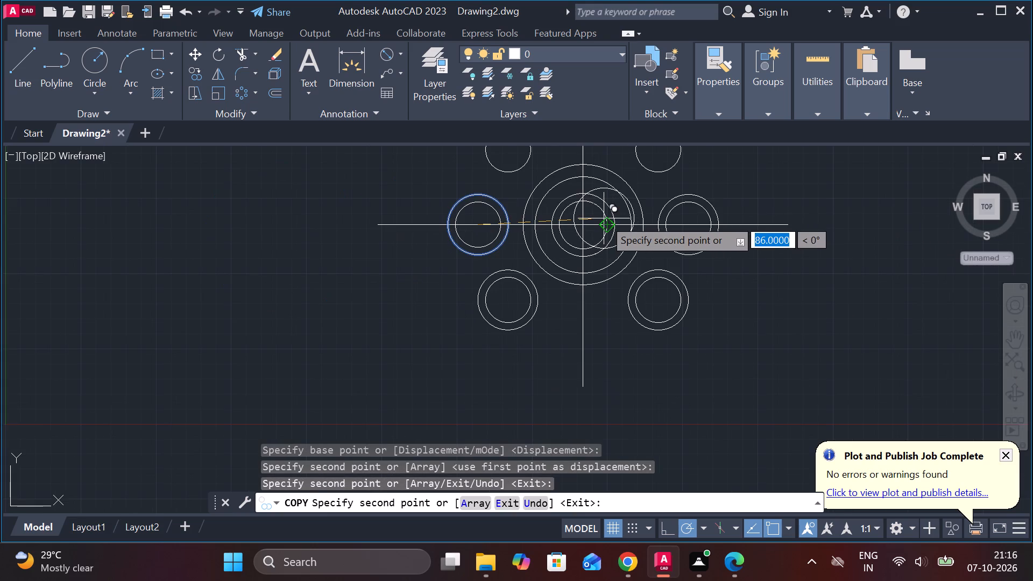
scroll(646, 157, "up", 1)
scroll(646, 157, "down", 2)
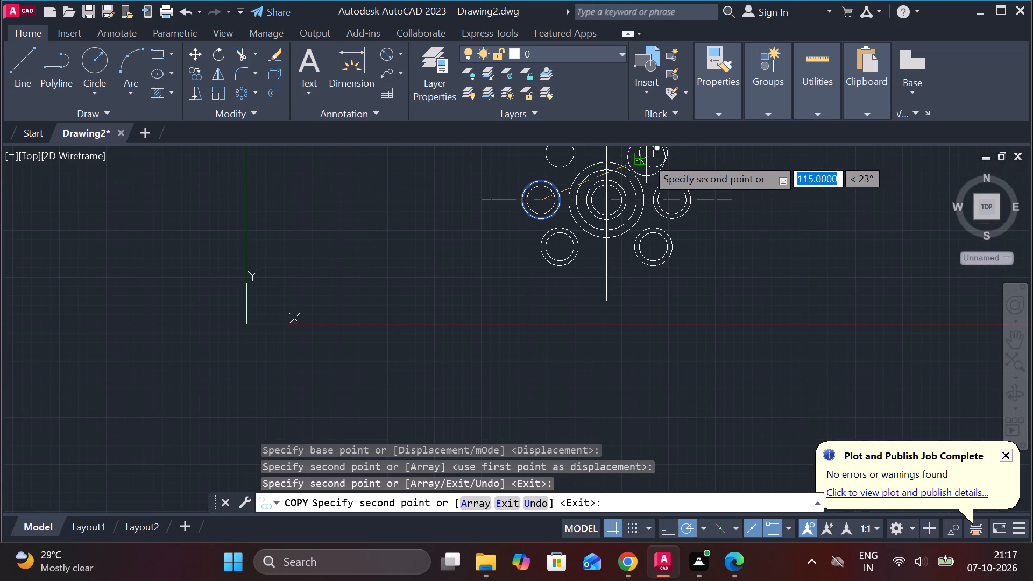
scroll(460, 406, "up", 2)
scroll(460, 406, "down", 1)
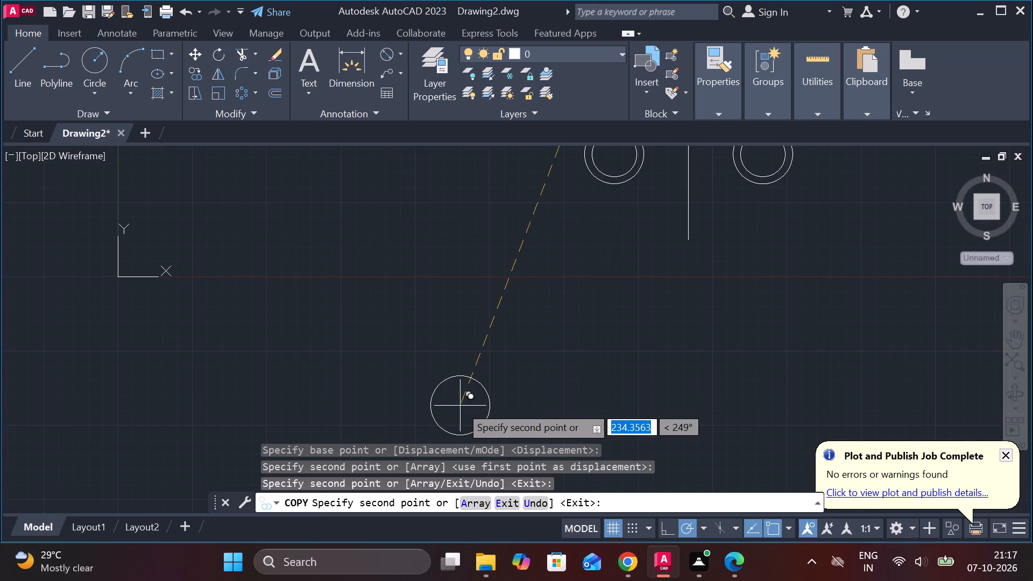
scroll(629, 178, "up", 1)
scroll(629, 178, "down", 4)
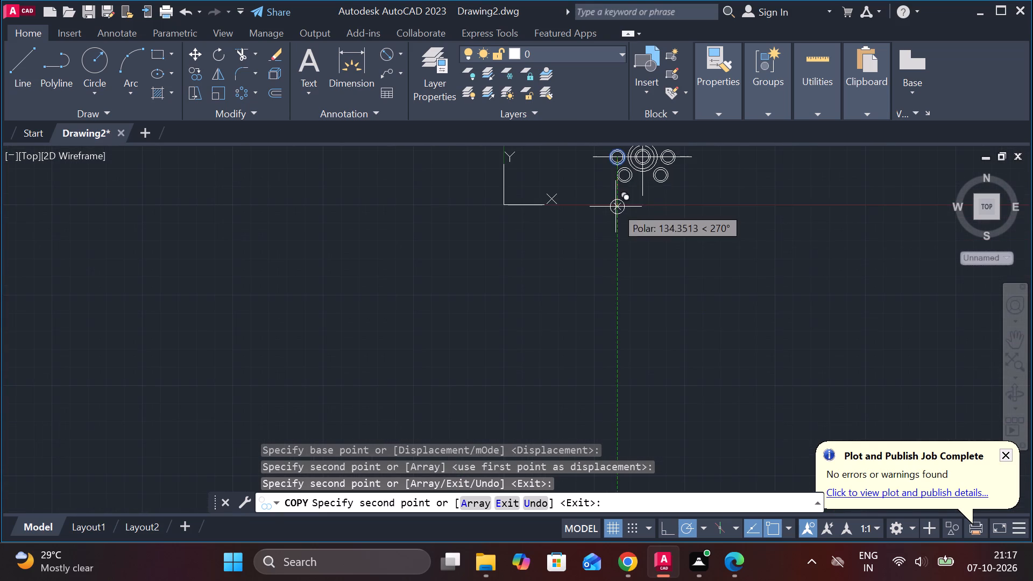
scroll(652, 174, "up", 1)
middle_click_drag(652, 174, 565, 353)
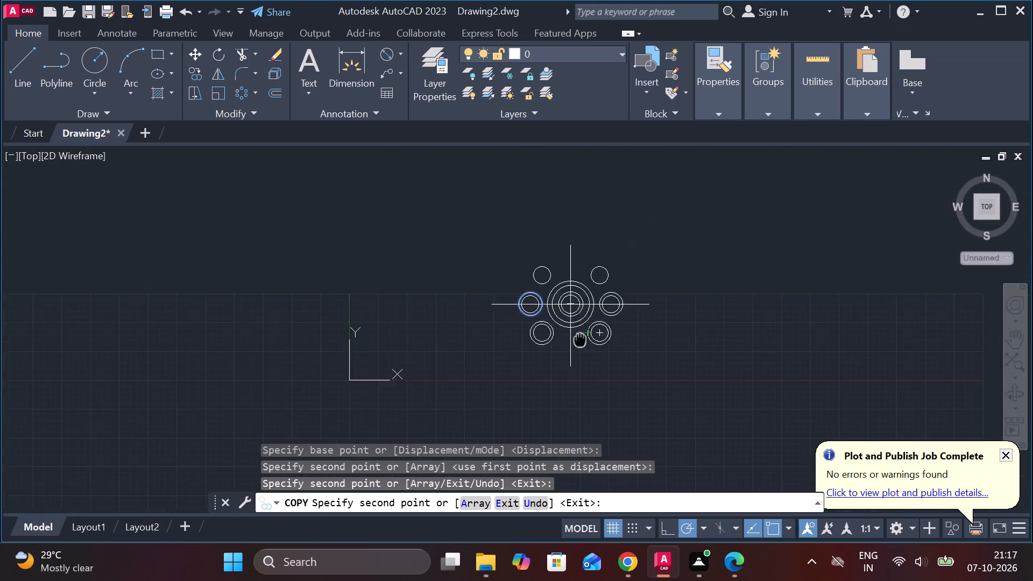
middle_click_drag(565, 353, 543, 367)
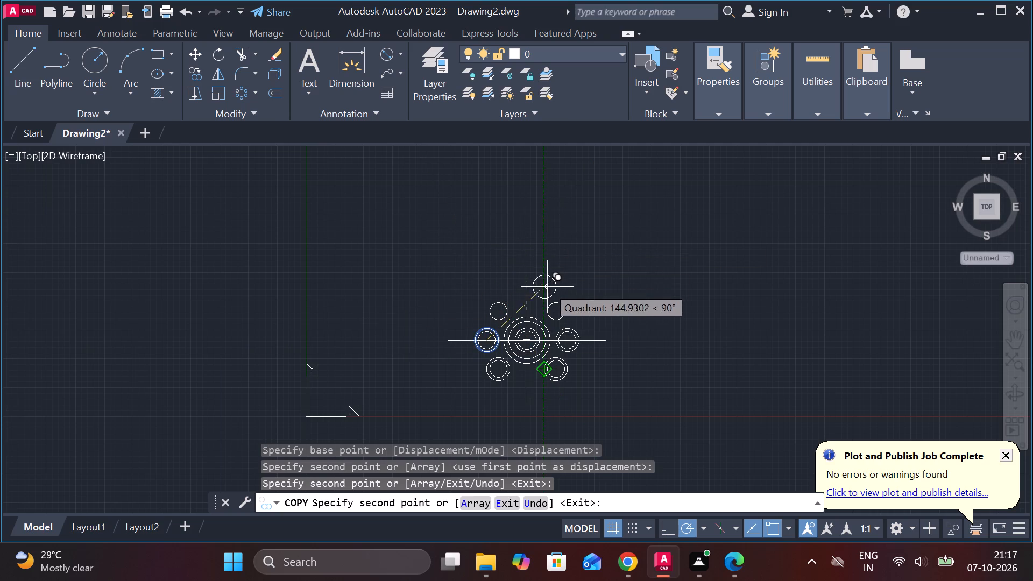
scroll(550, 303, "up", 4)
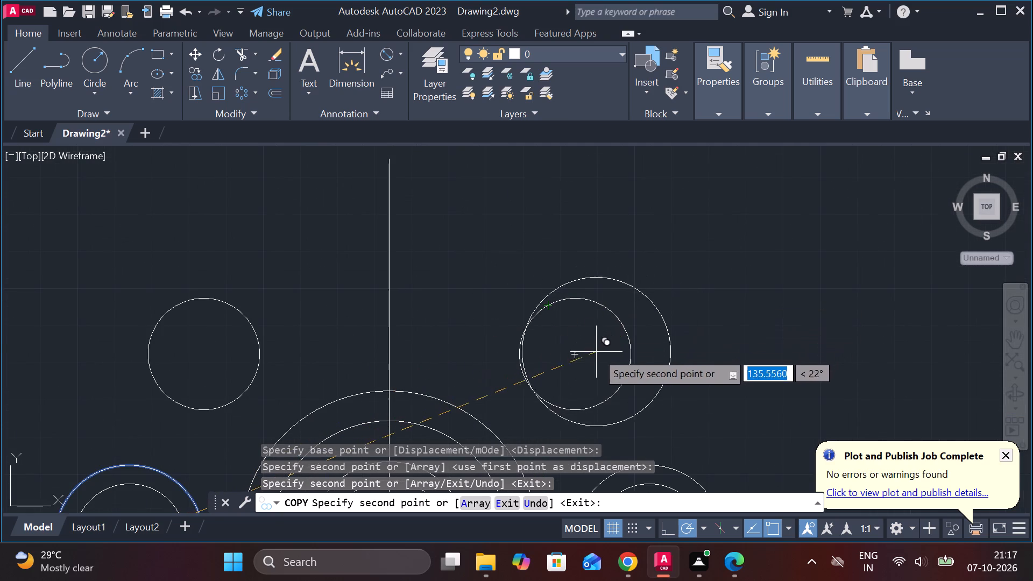
left_click(578, 357)
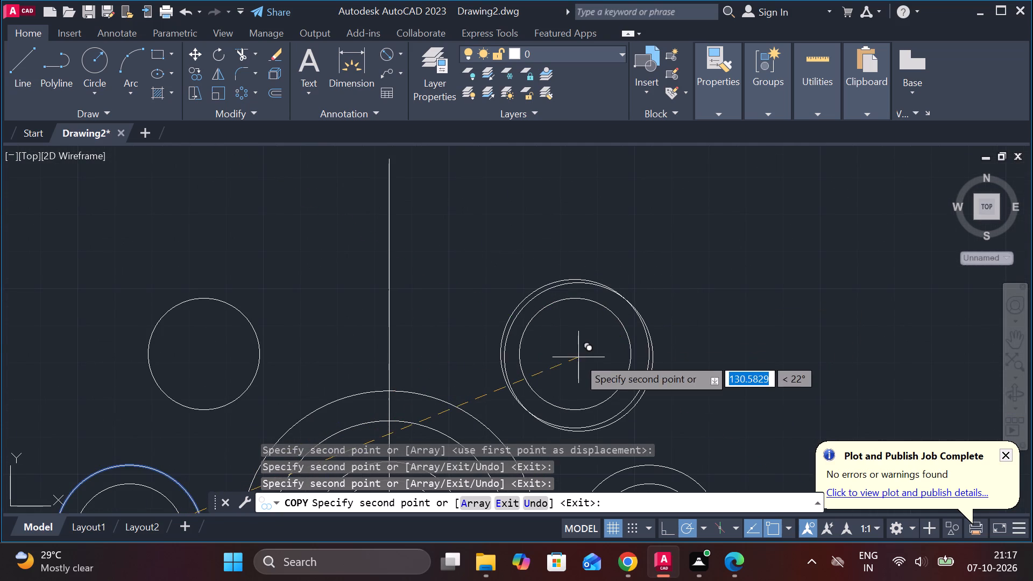
left_click(204, 355)
scroll(405, 287, "down", 2)
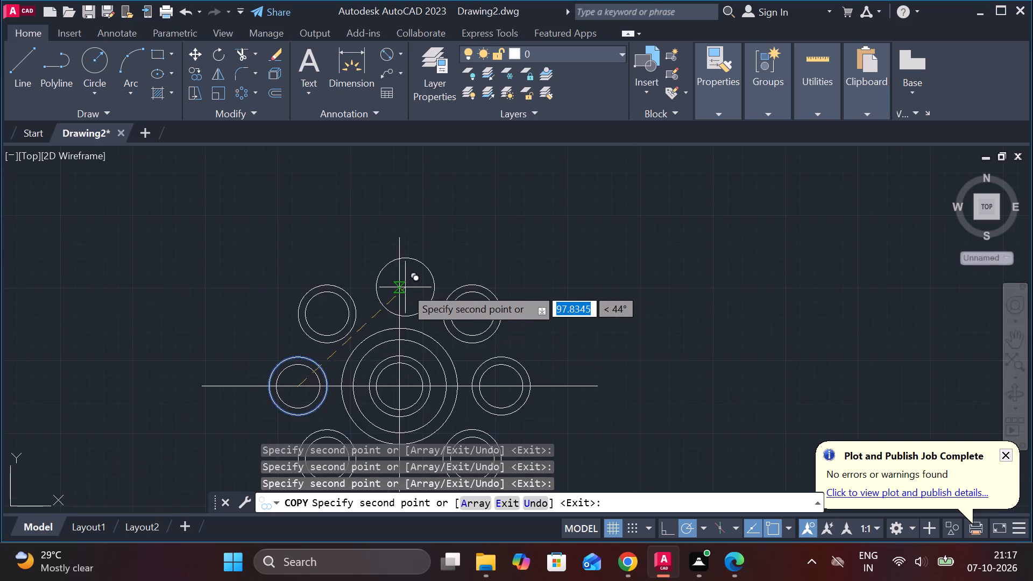
scroll(405, 287, "down", 2)
scroll(405, 287, "up", 1)
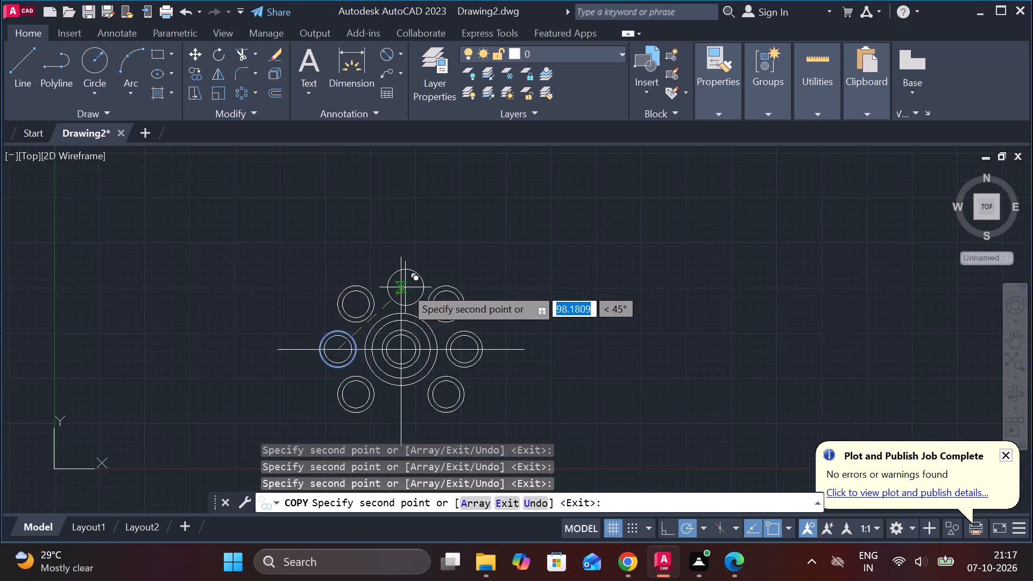
scroll(405, 287, "up", 1)
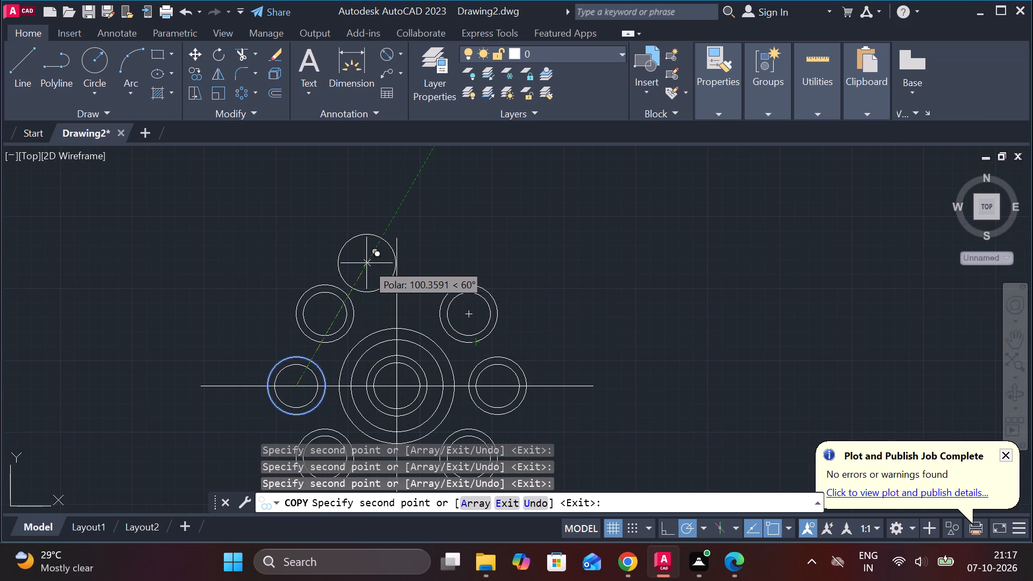
key("Escape")
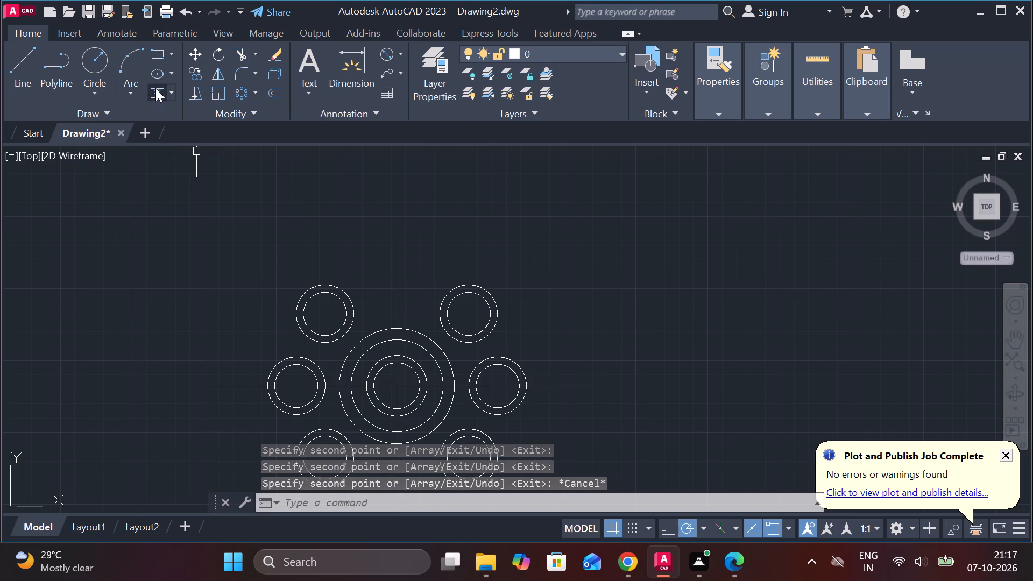
Fillet the upper-left and upper-right 40 diameter circles to the top of the outermost large concentric circle, keeping the current fillet radius.
left_click(236, 72)
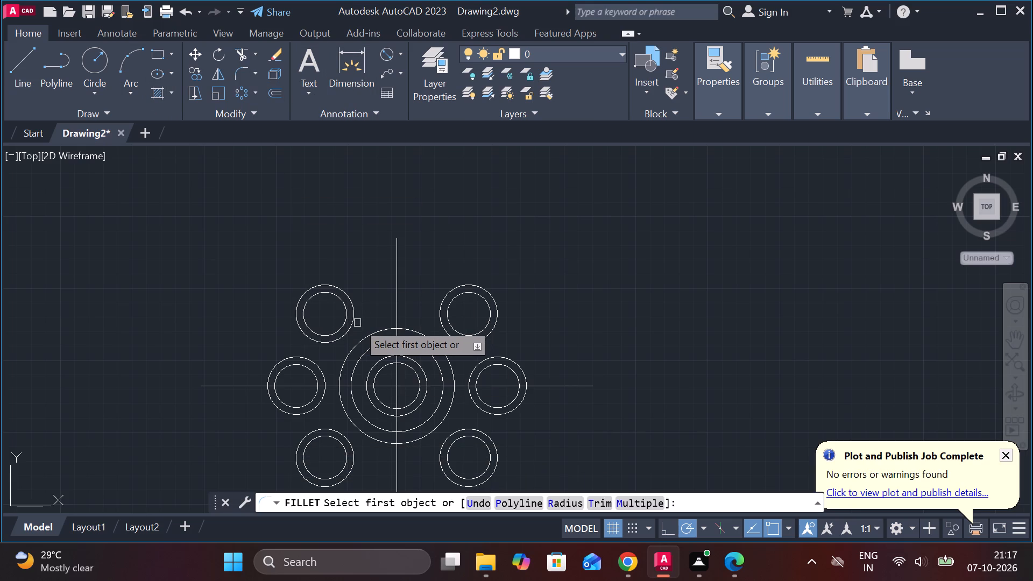
left_click(357, 323)
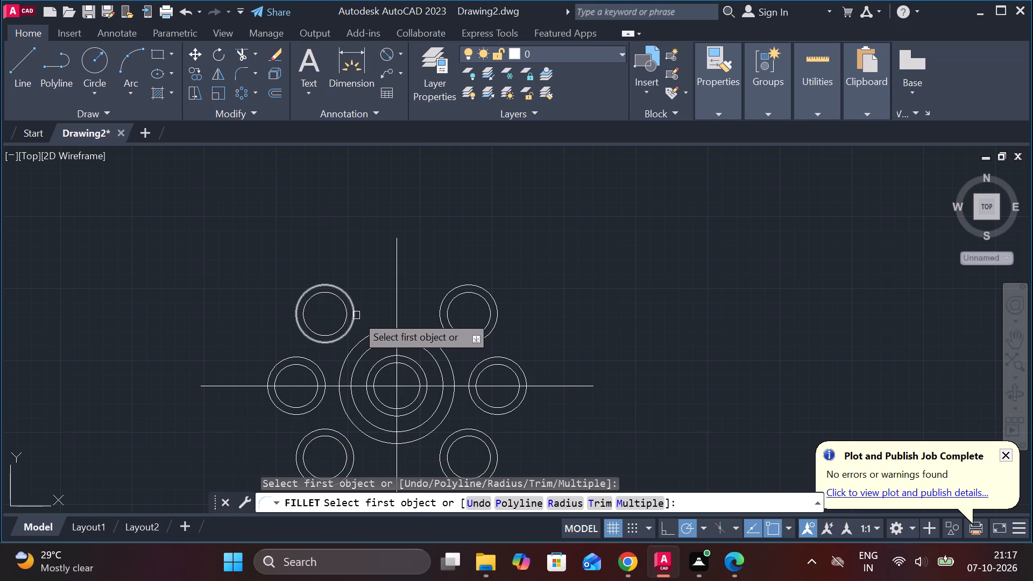
left_click(356, 315)
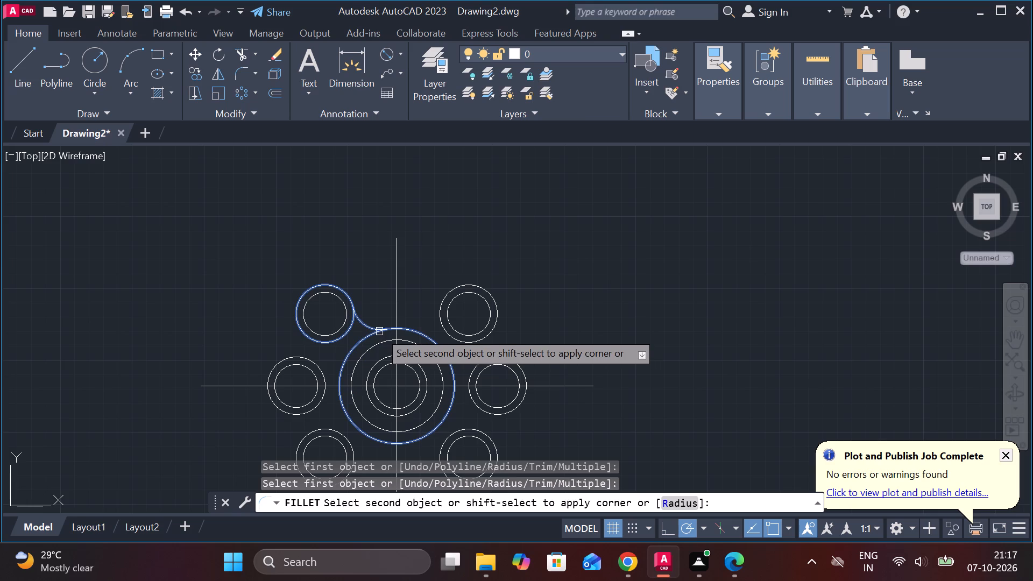
left_click(379, 331)
left_click(441, 322)
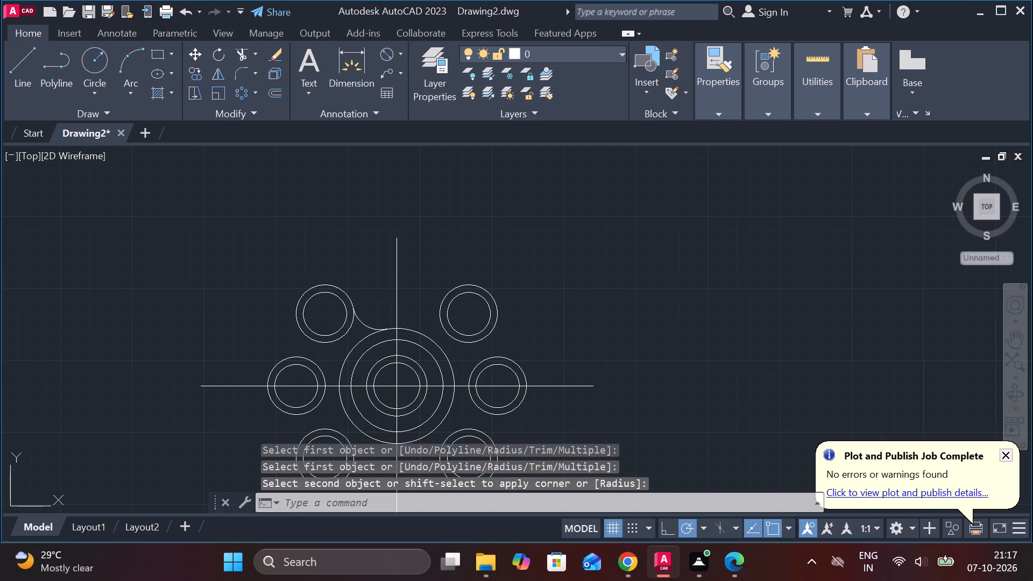
left_click(236, 71)
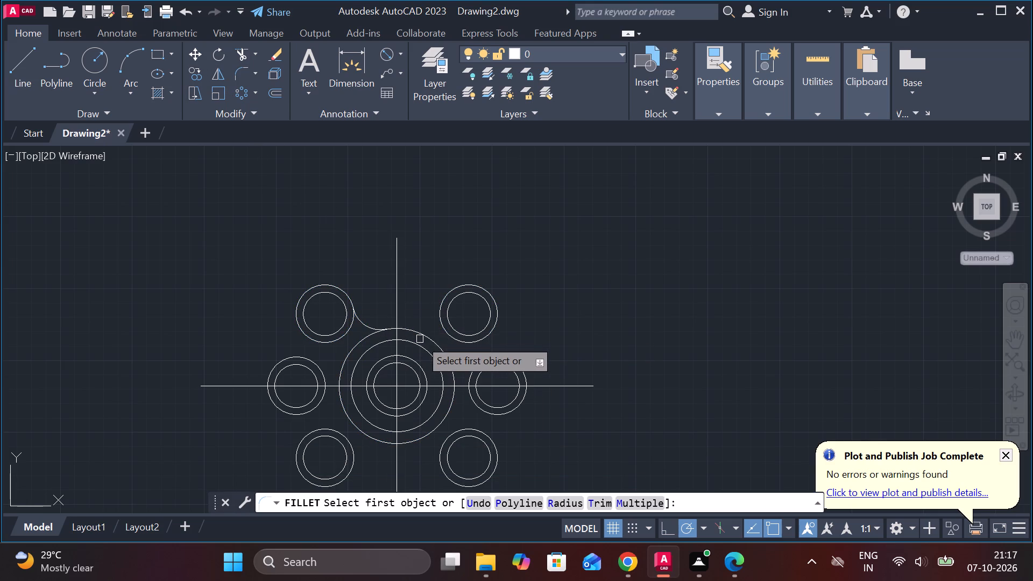
left_click(421, 334)
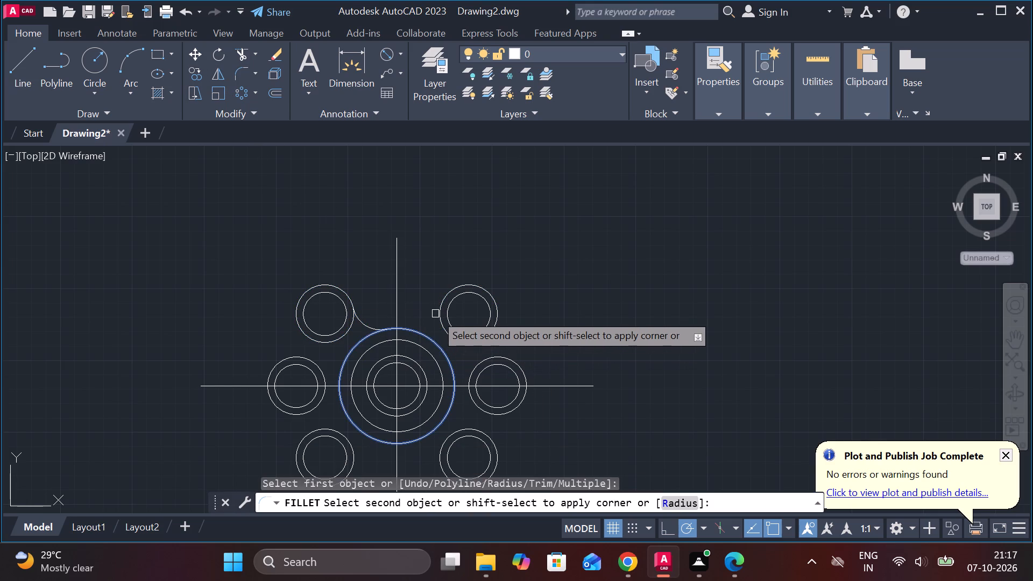
left_click(439, 306)
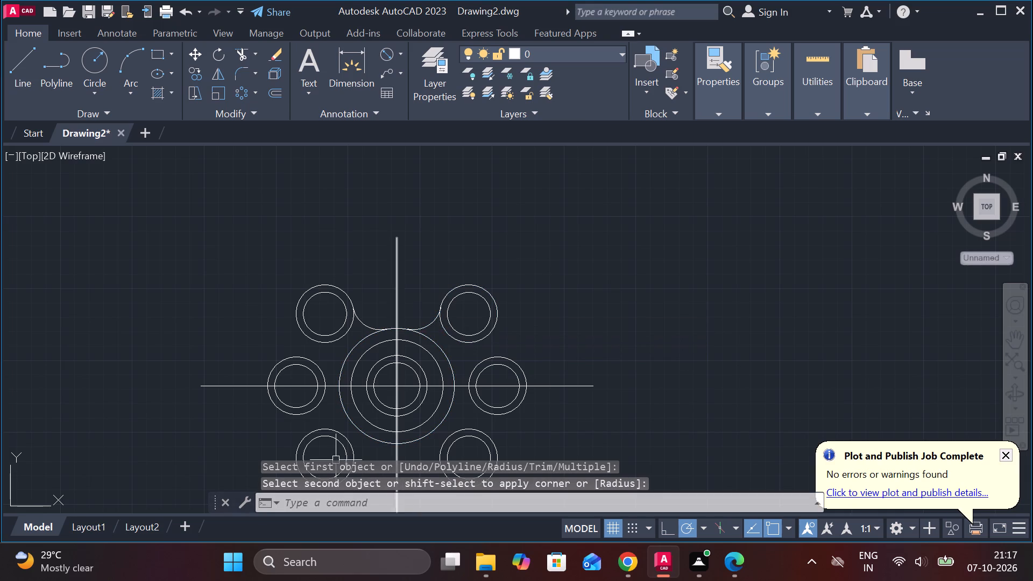
Fillet the lower-left and lower-right 40 diameter circles to the bottom of the outermost large concentric circle with the same fillet radius.
scroll(381, 382, "down", 1)
scroll(395, 454, "up", 1)
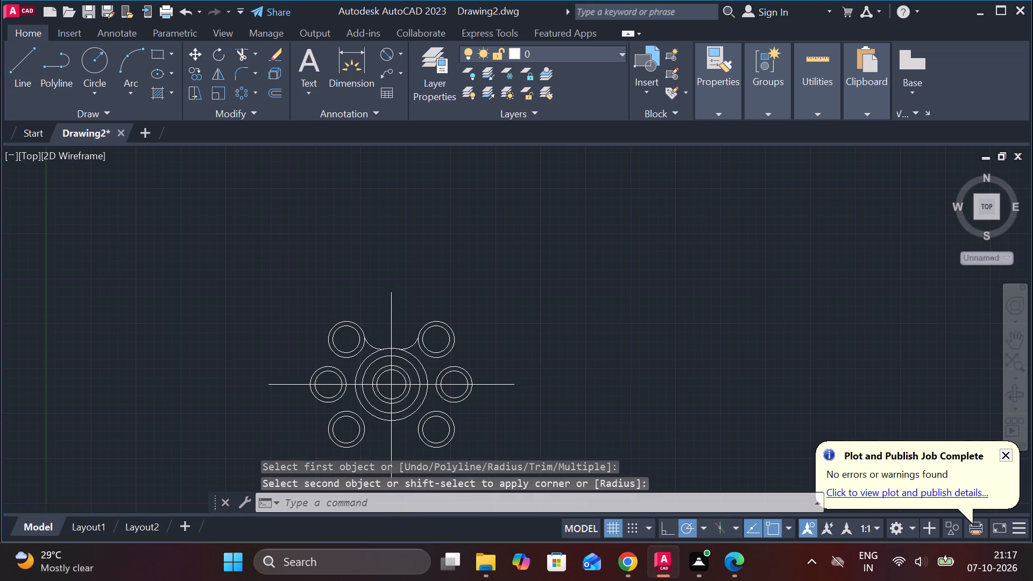
scroll(395, 454, "up", 1)
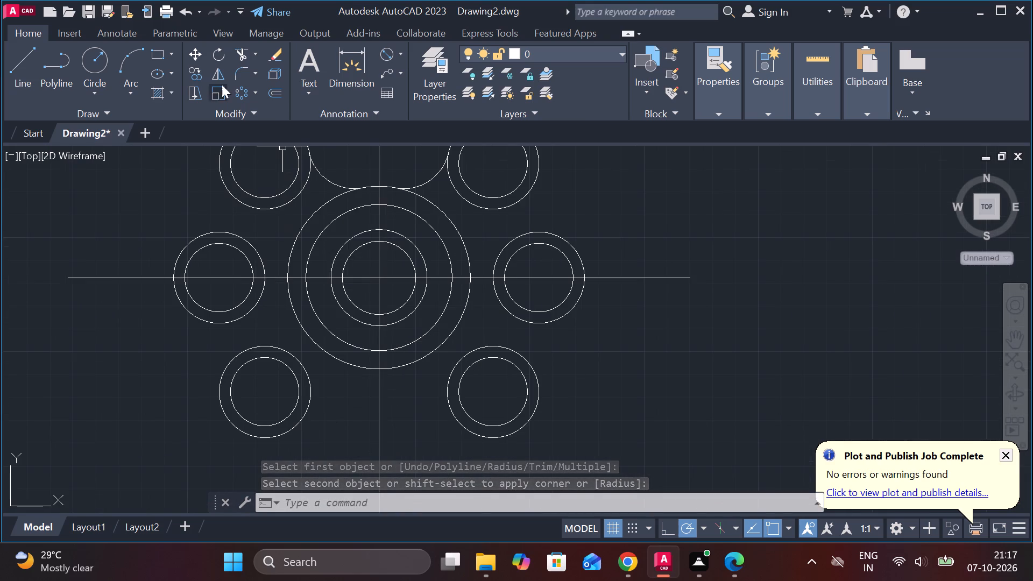
left_click(233, 73)
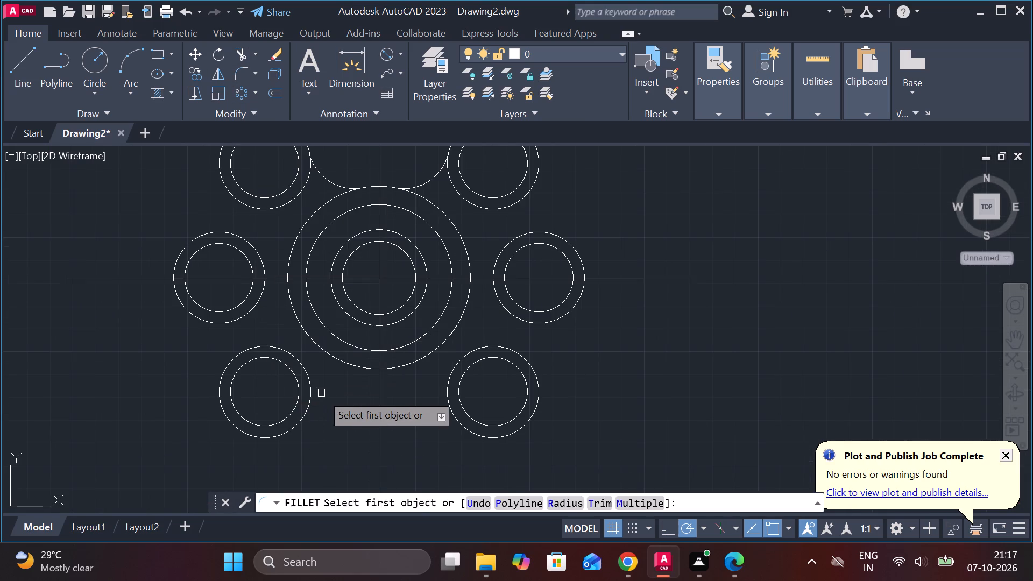
left_click(313, 396)
left_click(334, 363)
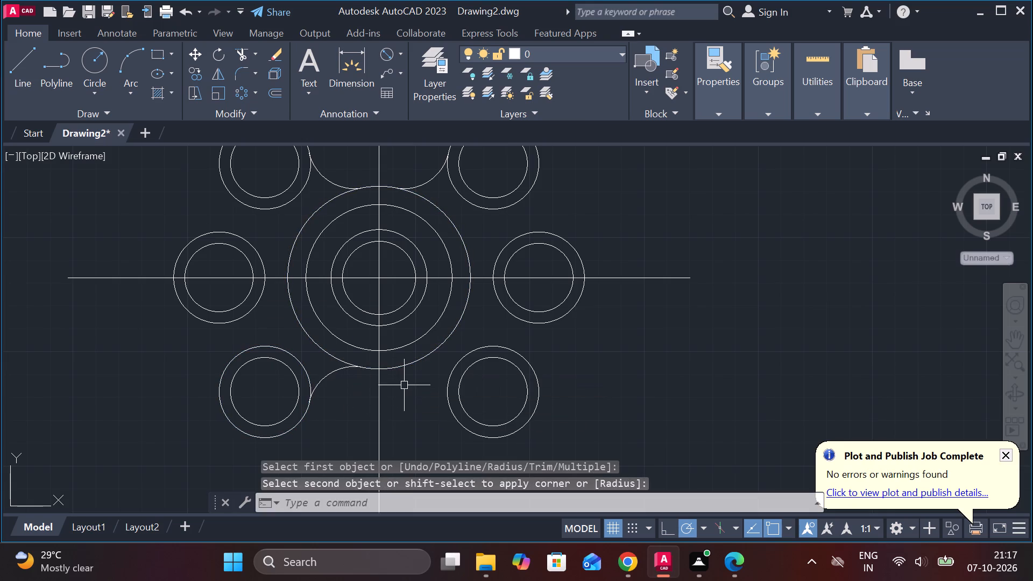
left_click(419, 364)
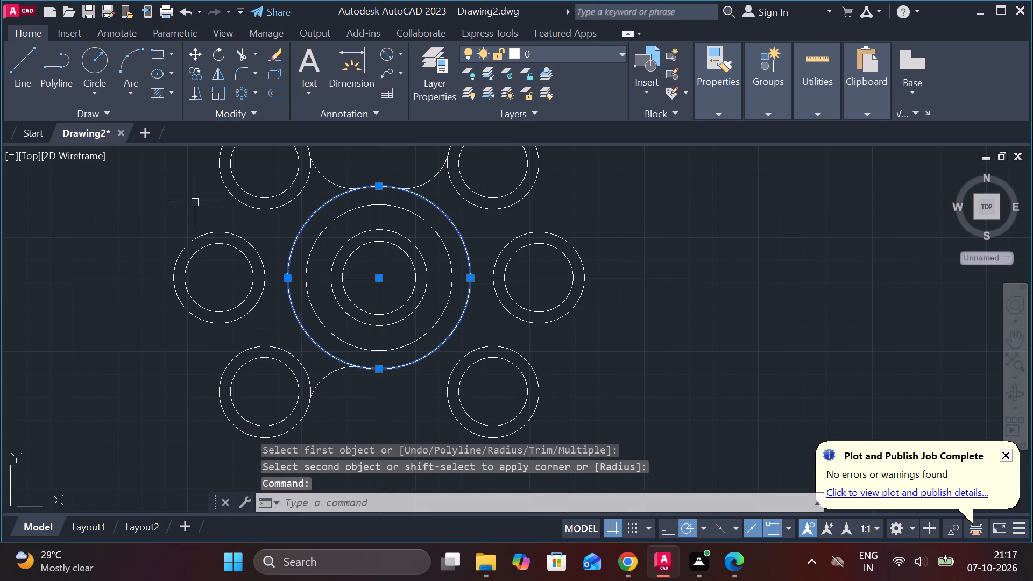
left_click(236, 70)
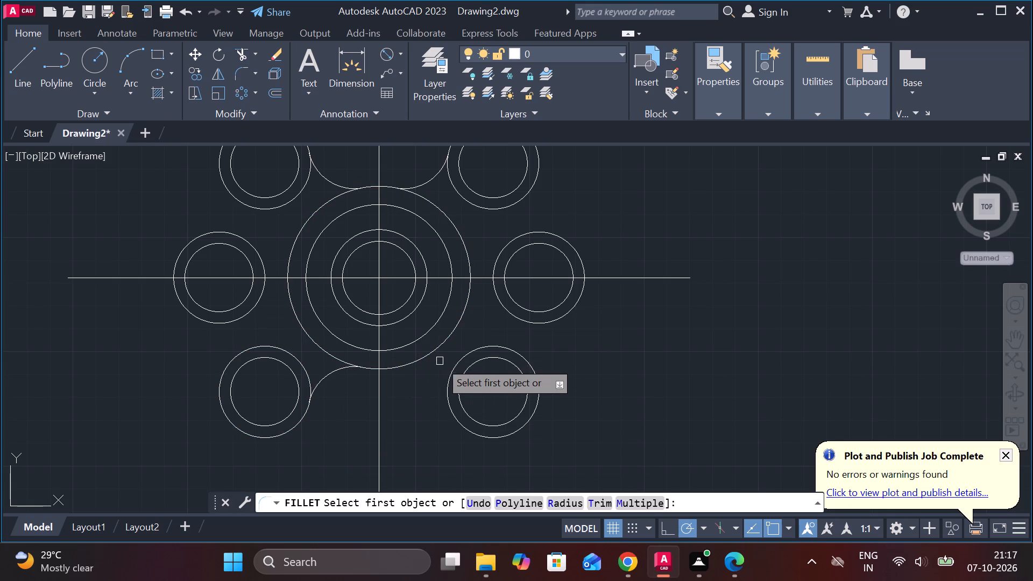
left_click(438, 352)
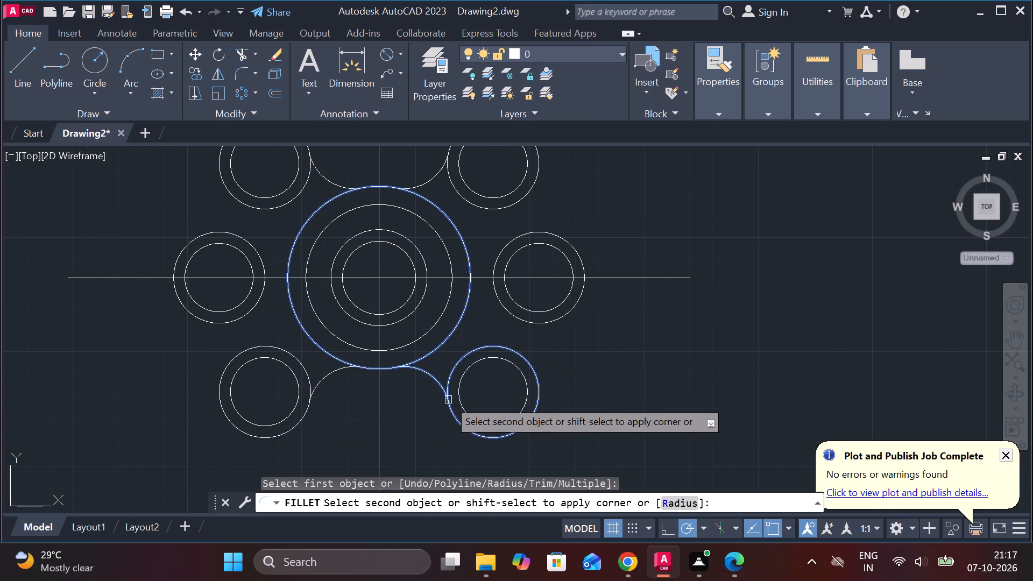
left_click(448, 400)
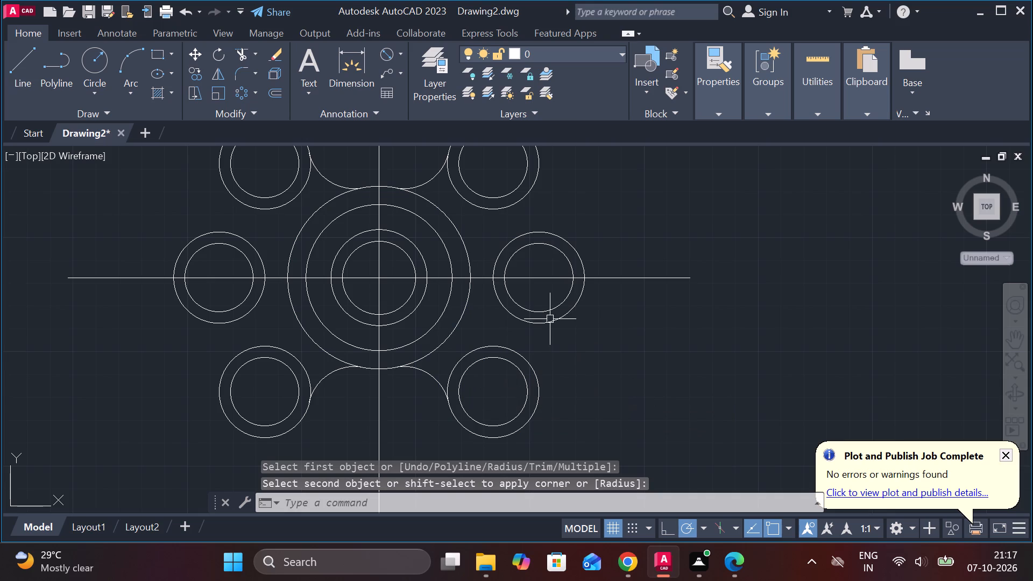
scroll(315, 295, "down", 1)
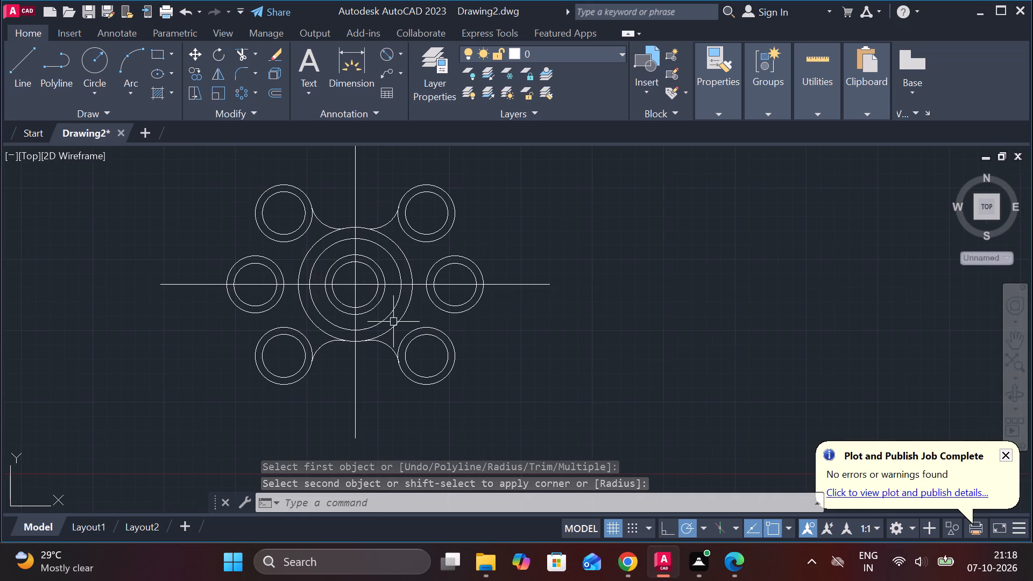
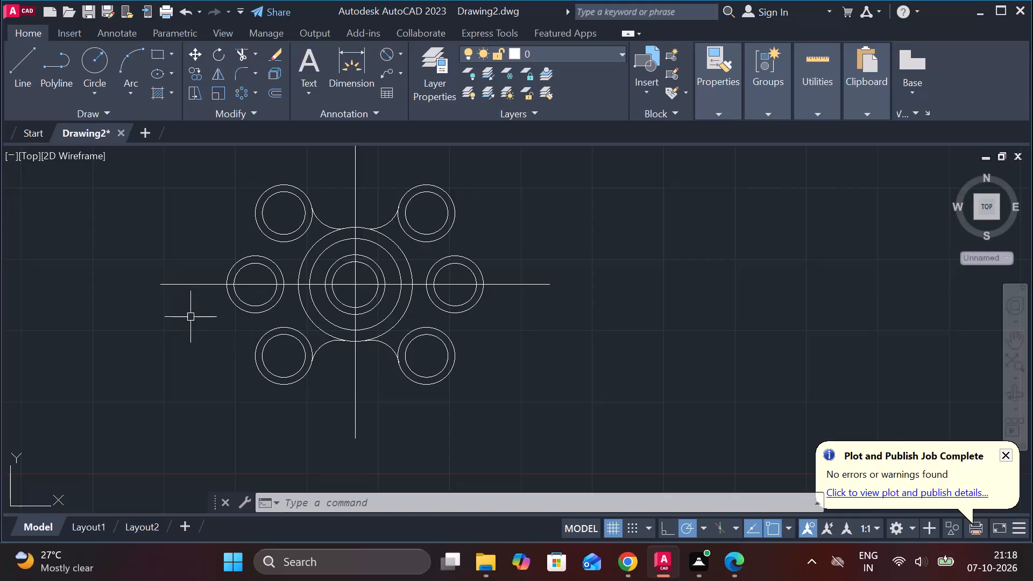
Draw a line tangent to the outer left sides of the upper-left and left 40 diameter circles.
key("l")
key("Return")
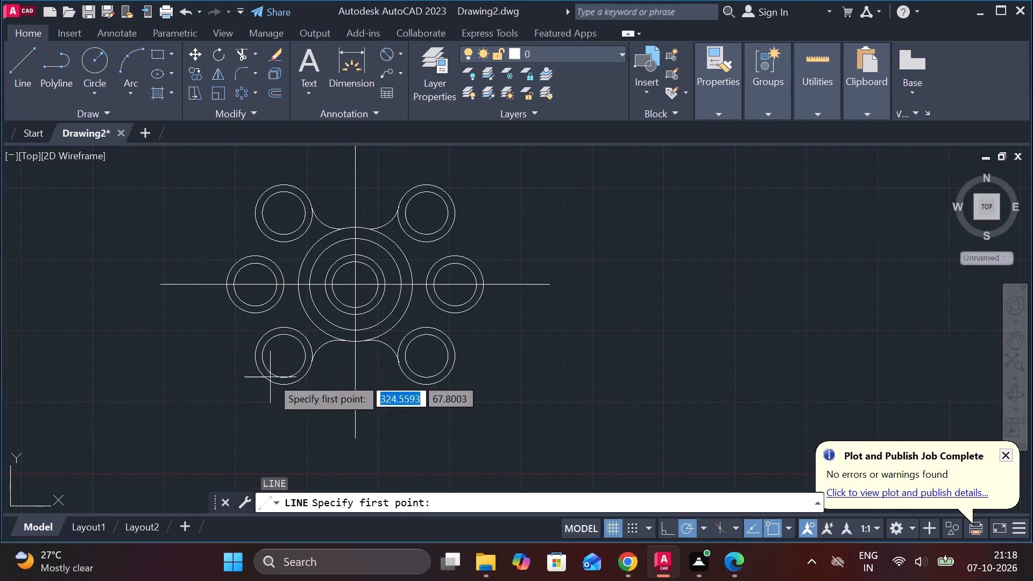
key("t")
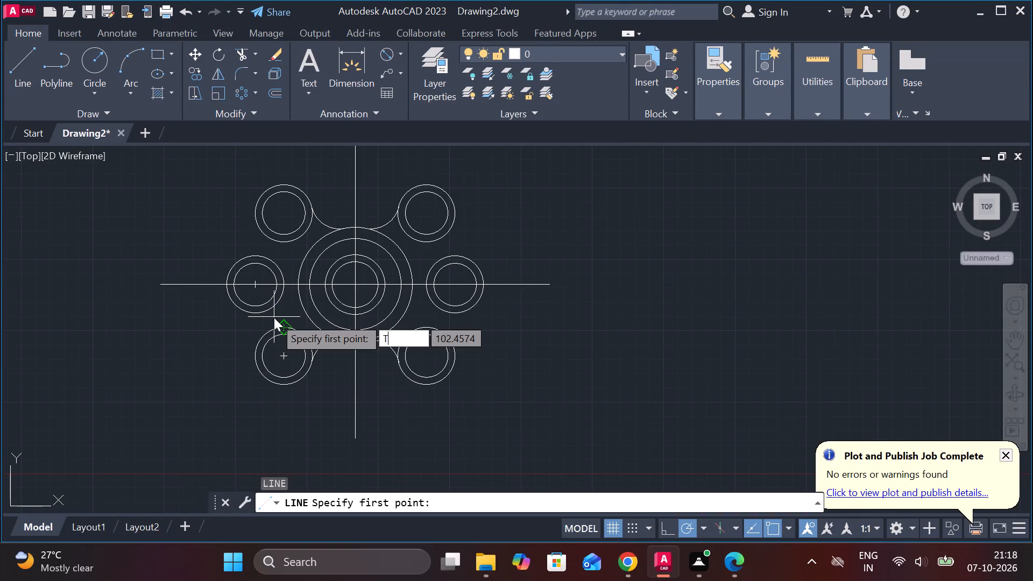
type("AN")
key("Return")
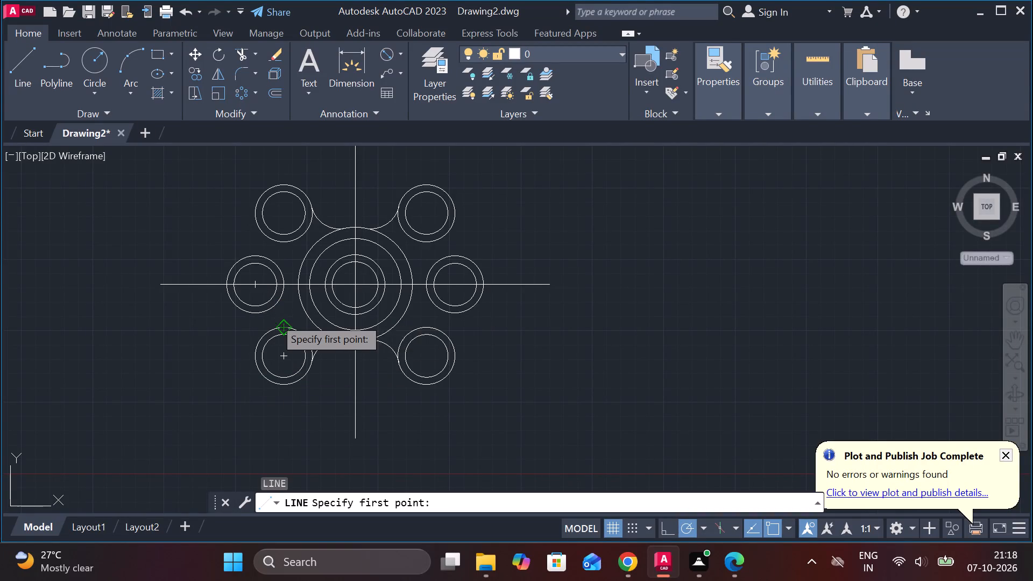
left_click(256, 206)
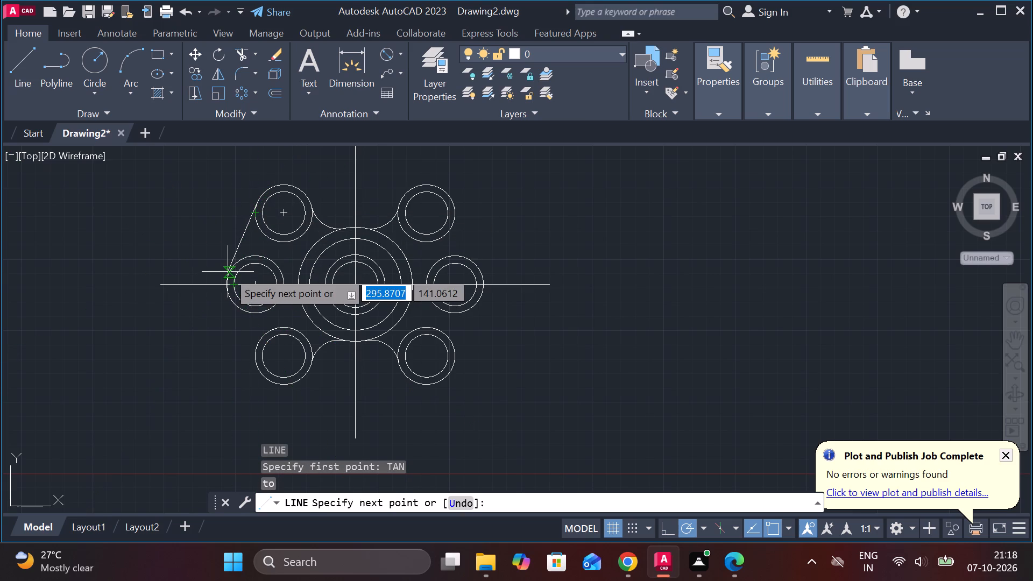
key("t")
key("a")
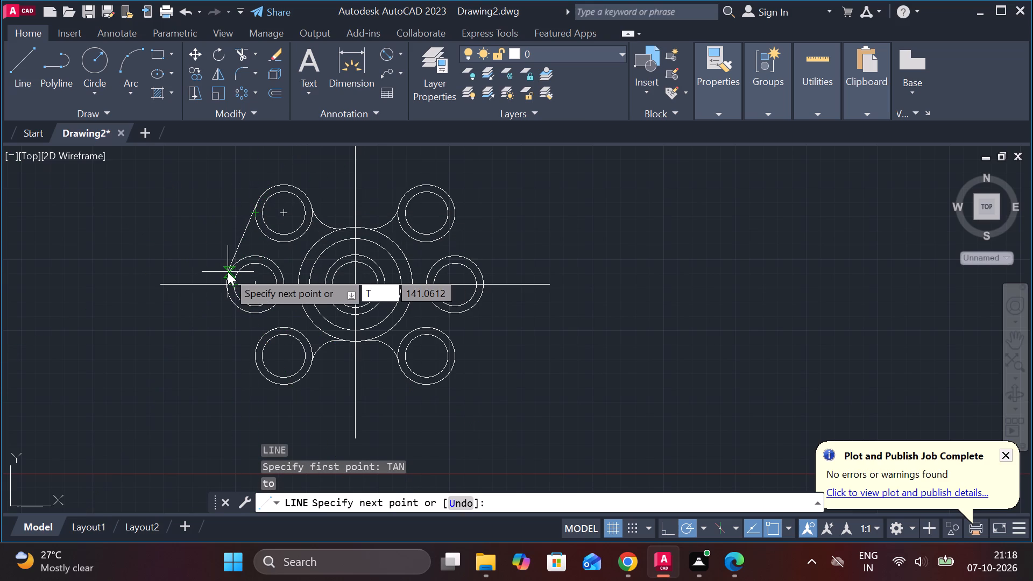
key("n")
key("Return")
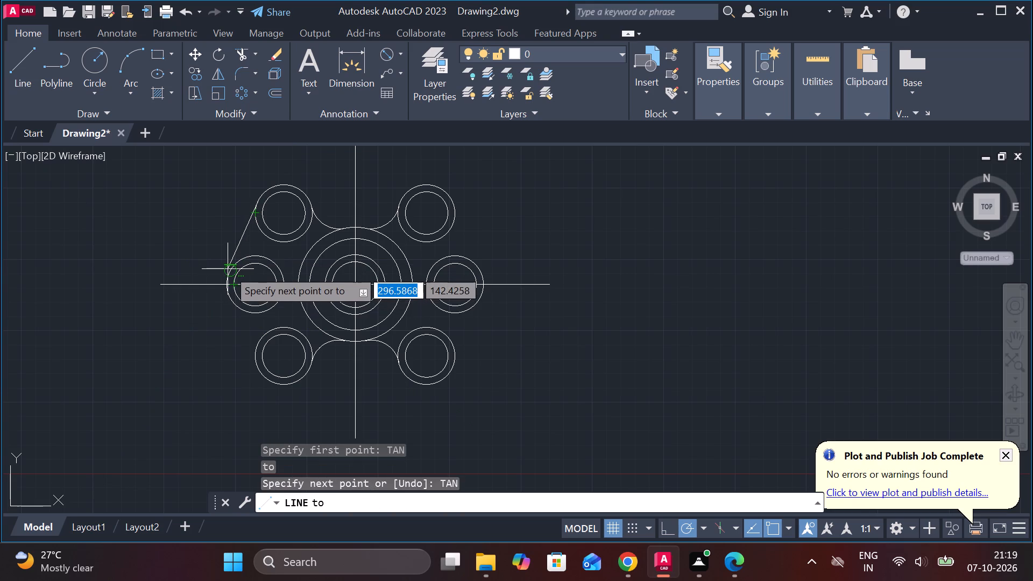
scroll(230, 272, "down", 1)
scroll(230, 272, "up", 4)
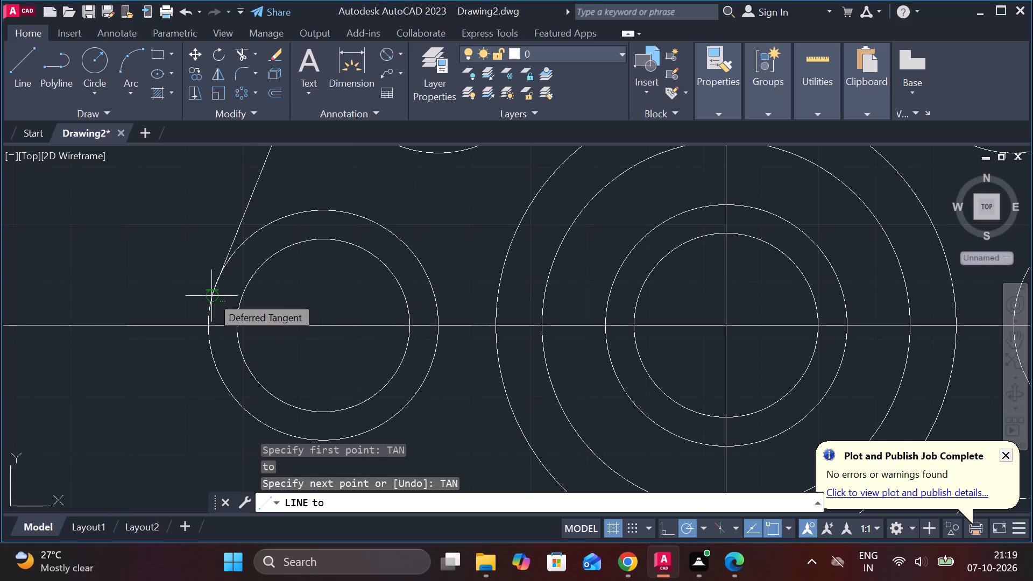
left_click(211, 296)
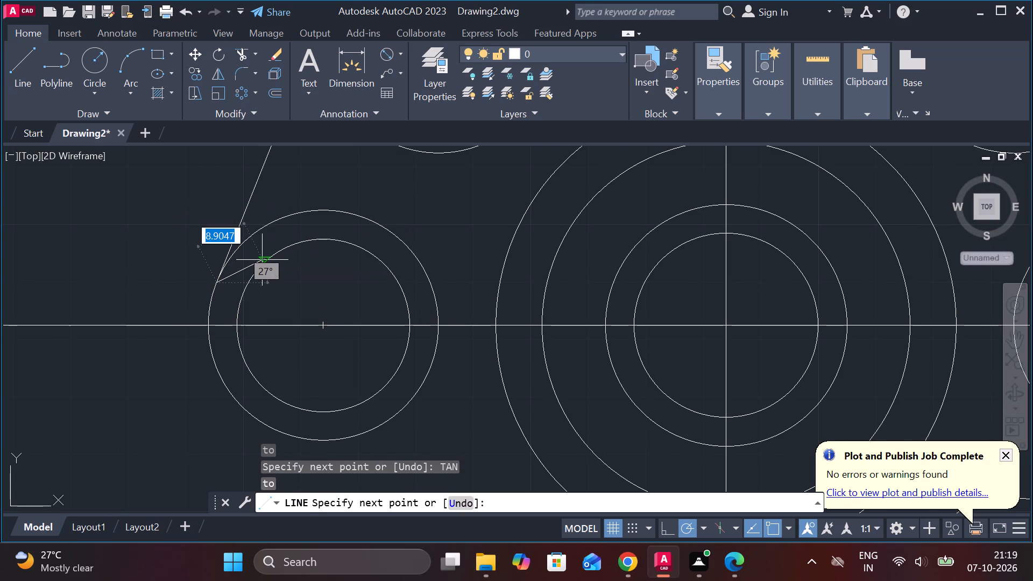
key("Escape")
Draw a line starting tangent to the left 40 diameter circle and ending at the left quadrant of the lower-left 40 diameter circle.
scroll(336, 390, "down", 3)
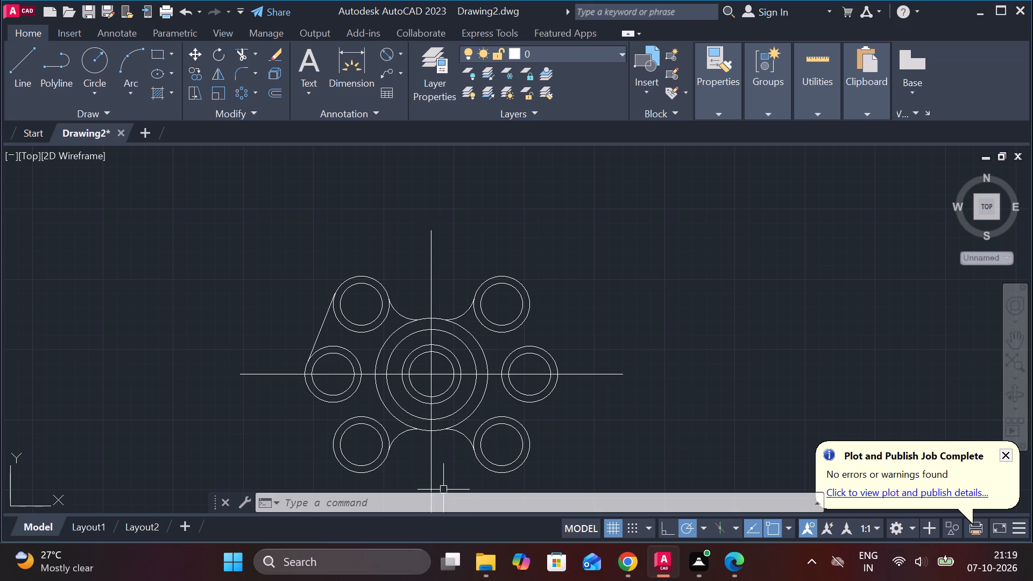
key("l")
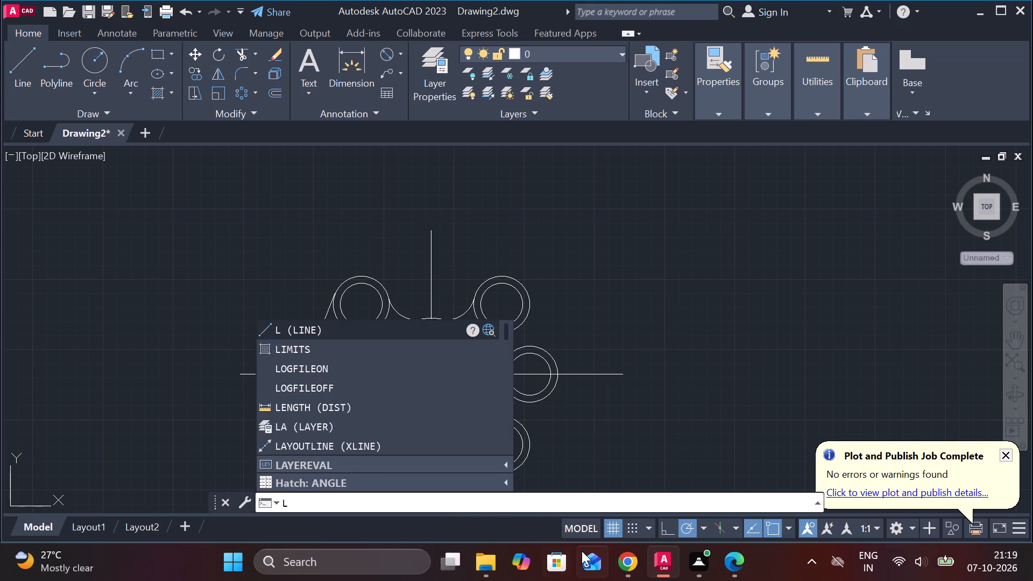
key("Return")
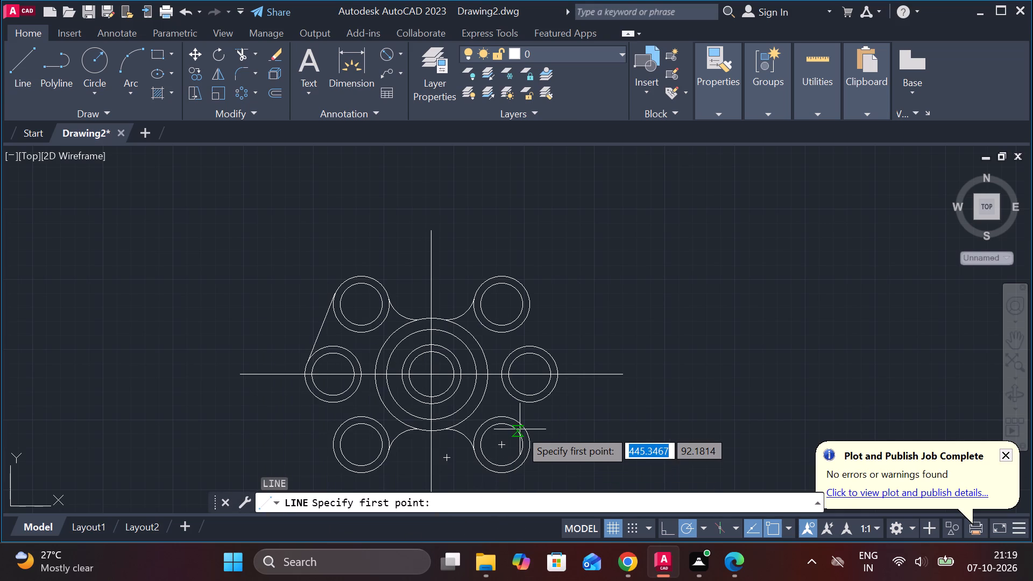
type("TAN")
key("Return")
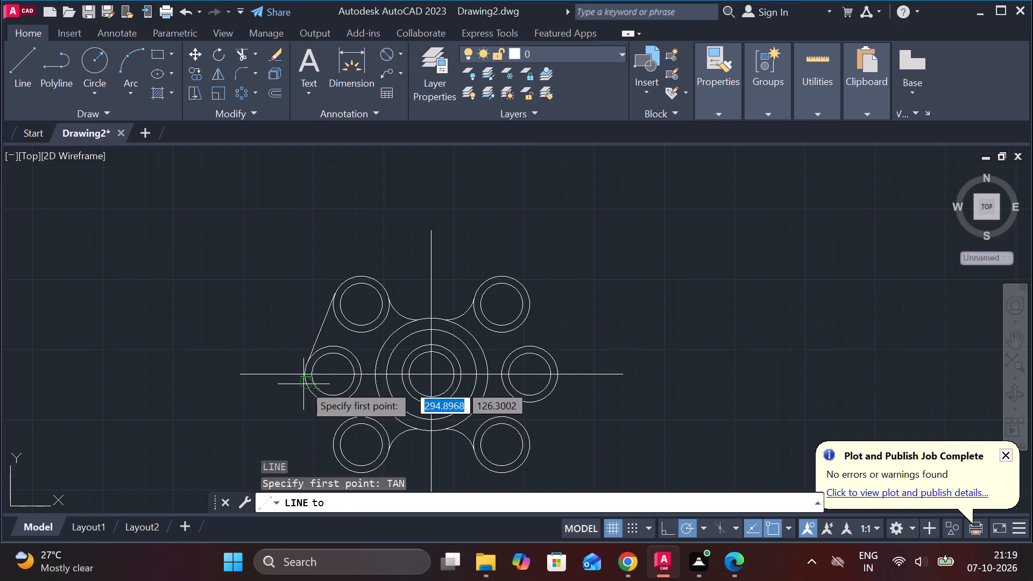
scroll(306, 384, "down", 1)
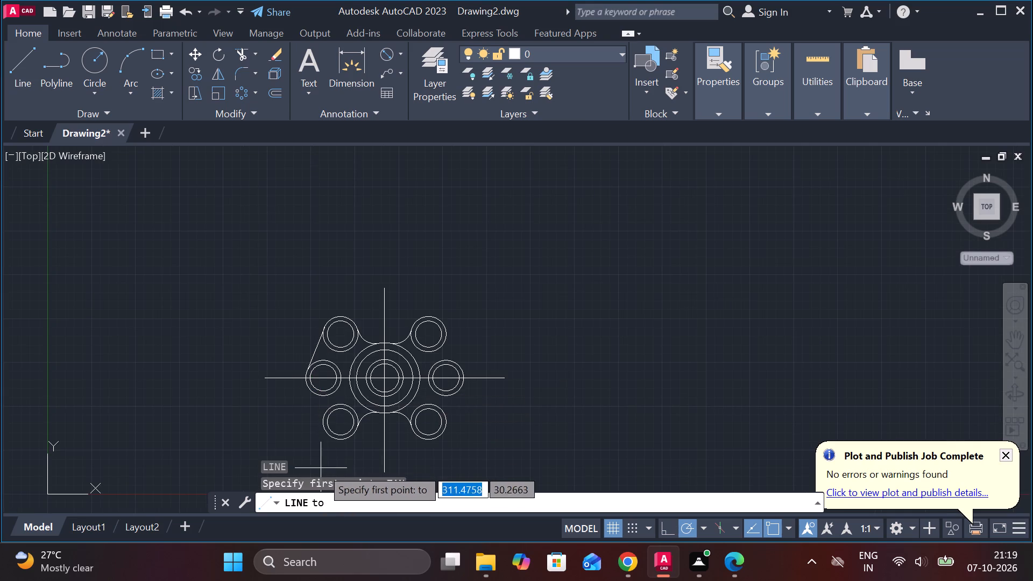
scroll(323, 463, "up", 2)
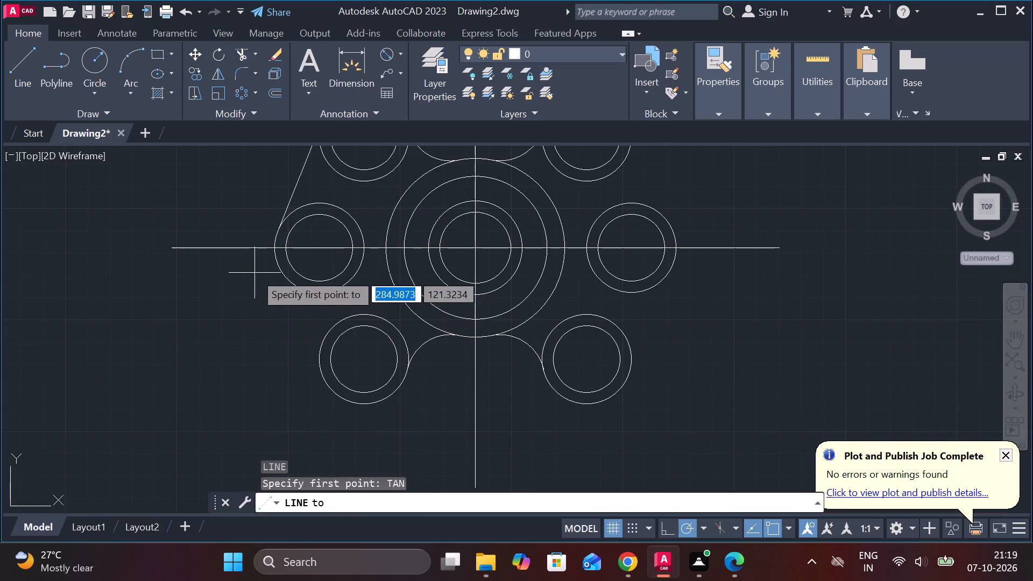
left_click(274, 260)
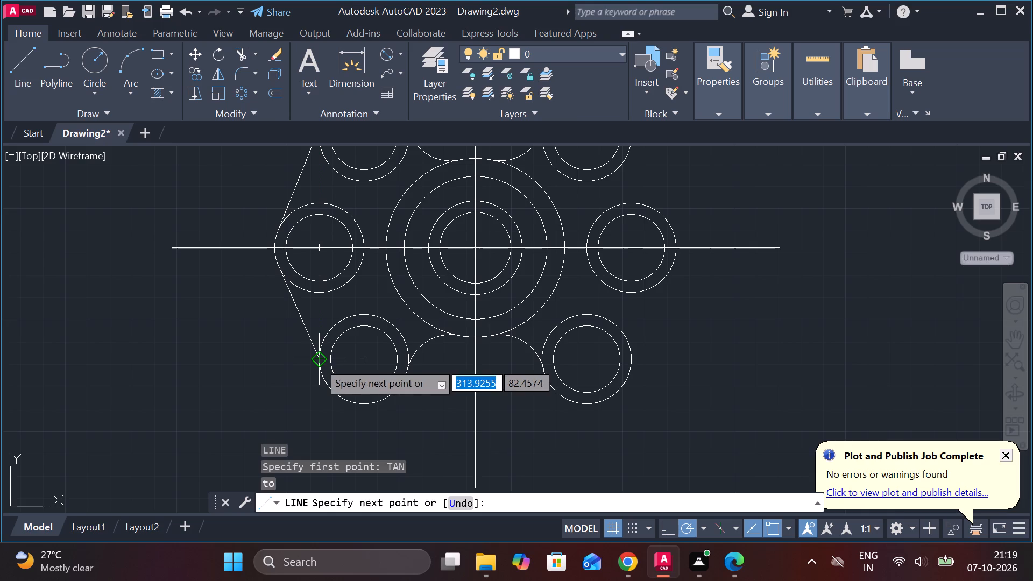
left_click(317, 358)
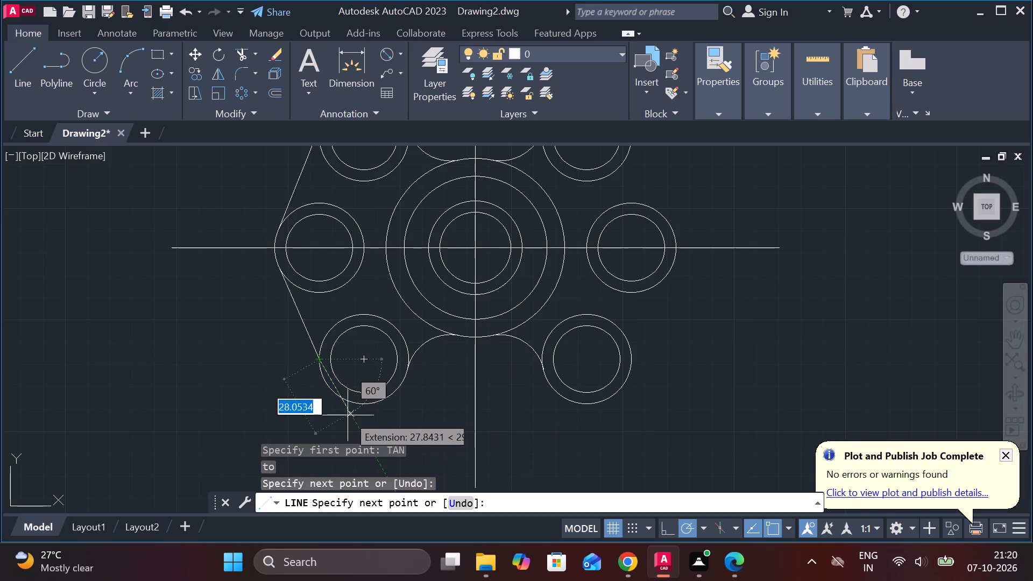
key("Escape")
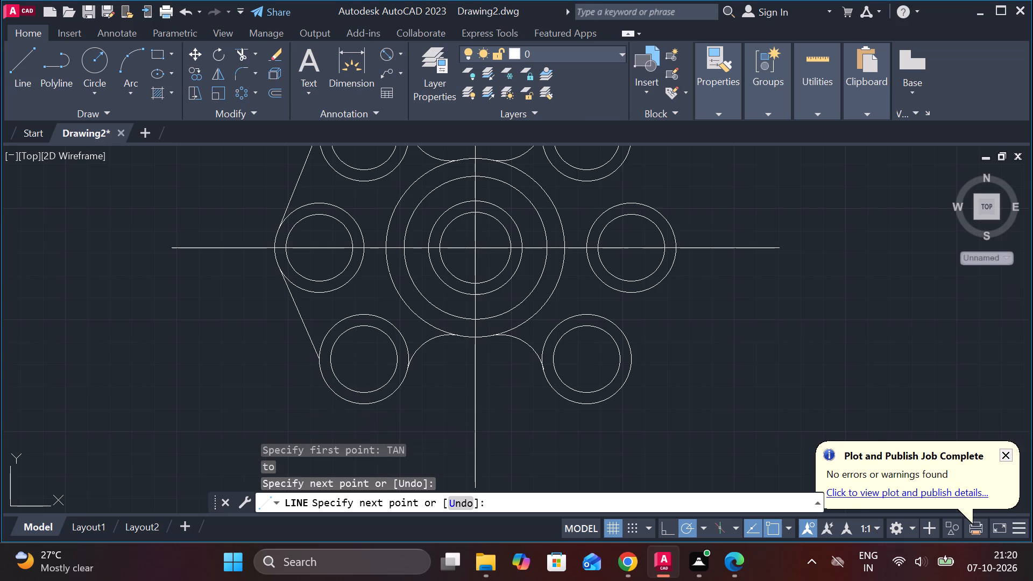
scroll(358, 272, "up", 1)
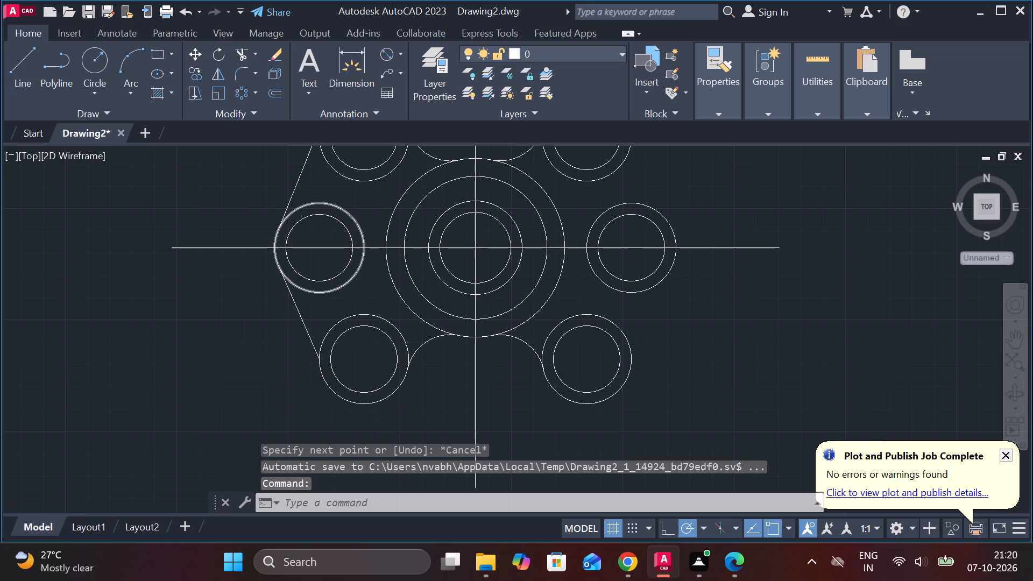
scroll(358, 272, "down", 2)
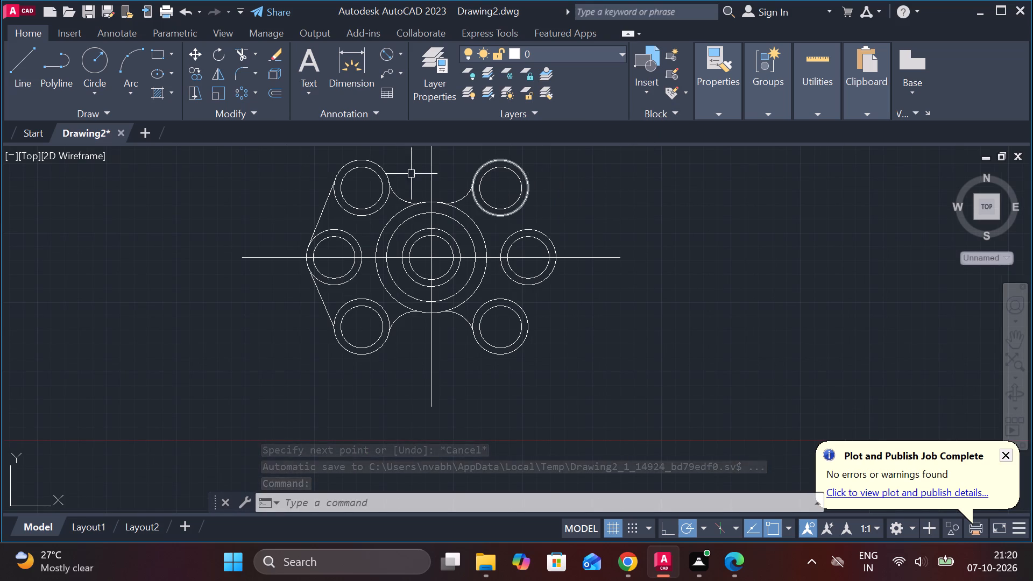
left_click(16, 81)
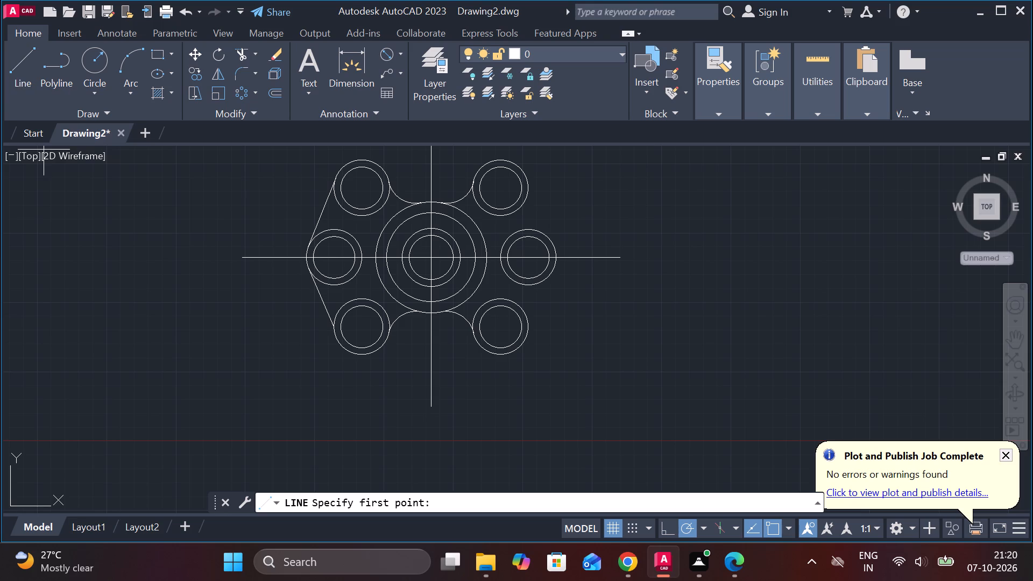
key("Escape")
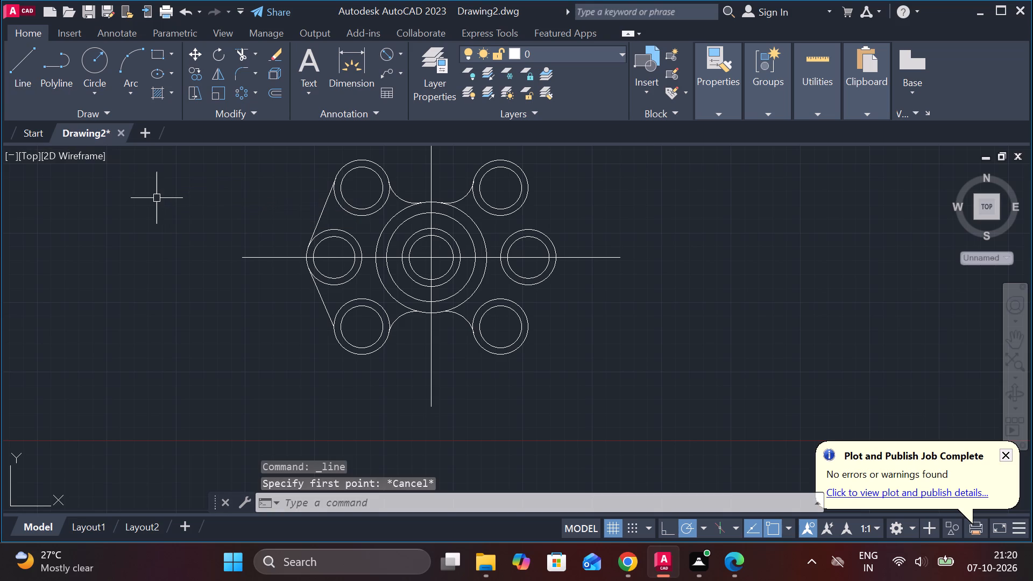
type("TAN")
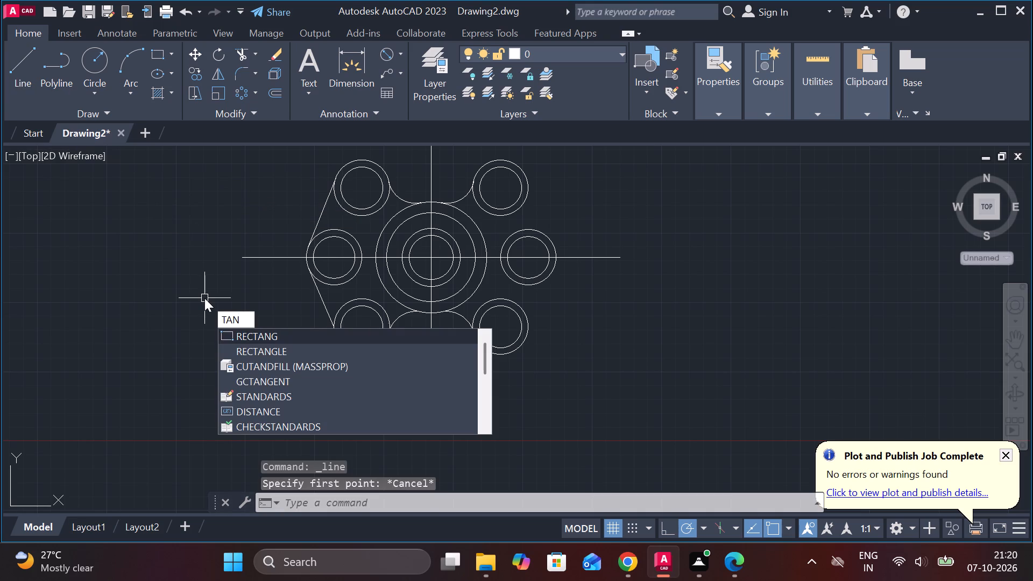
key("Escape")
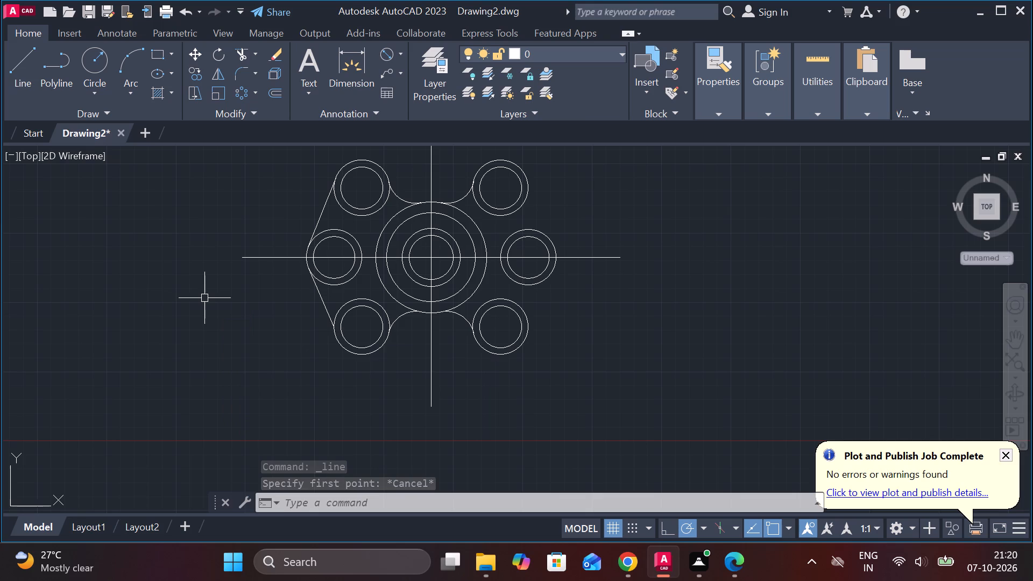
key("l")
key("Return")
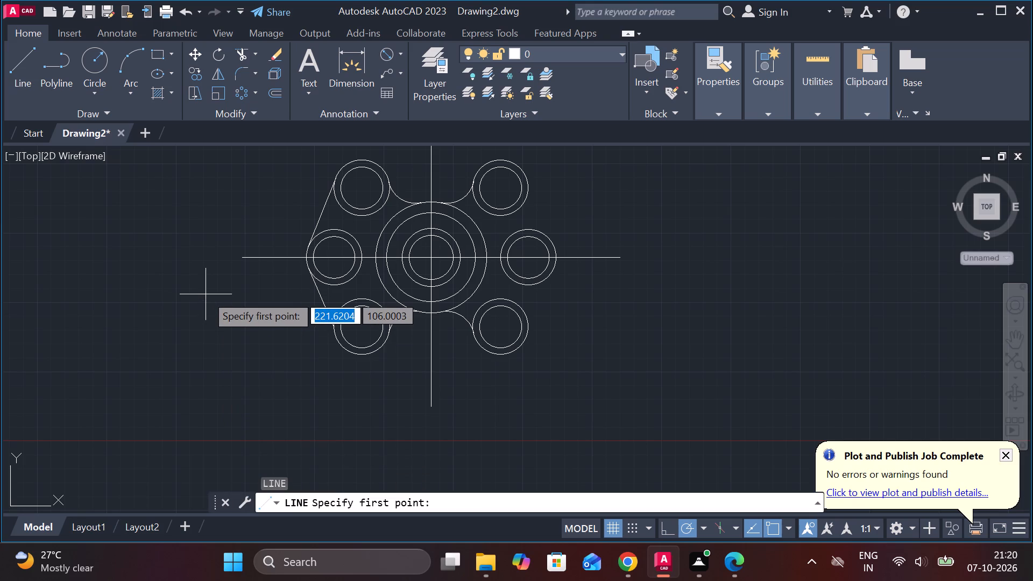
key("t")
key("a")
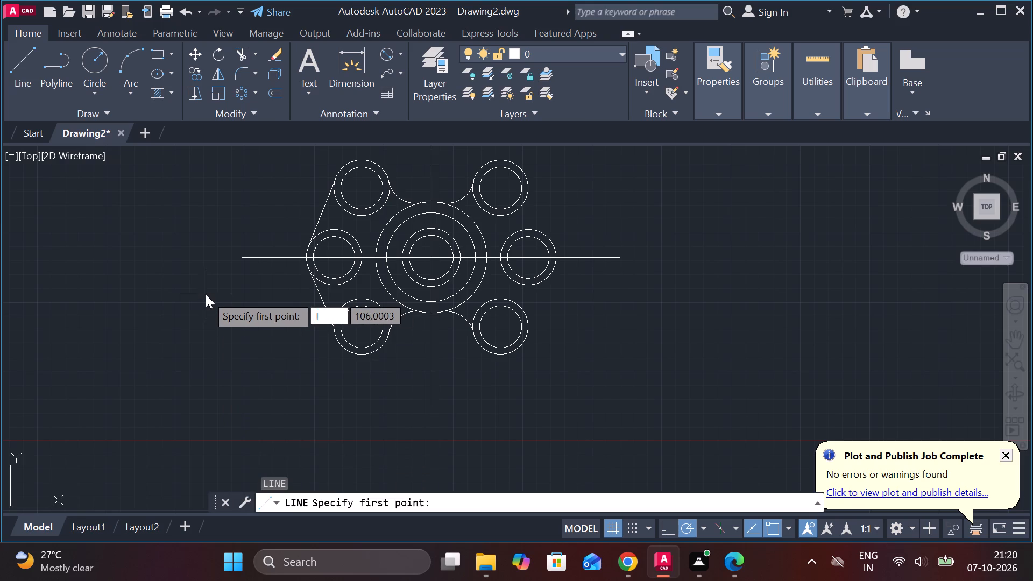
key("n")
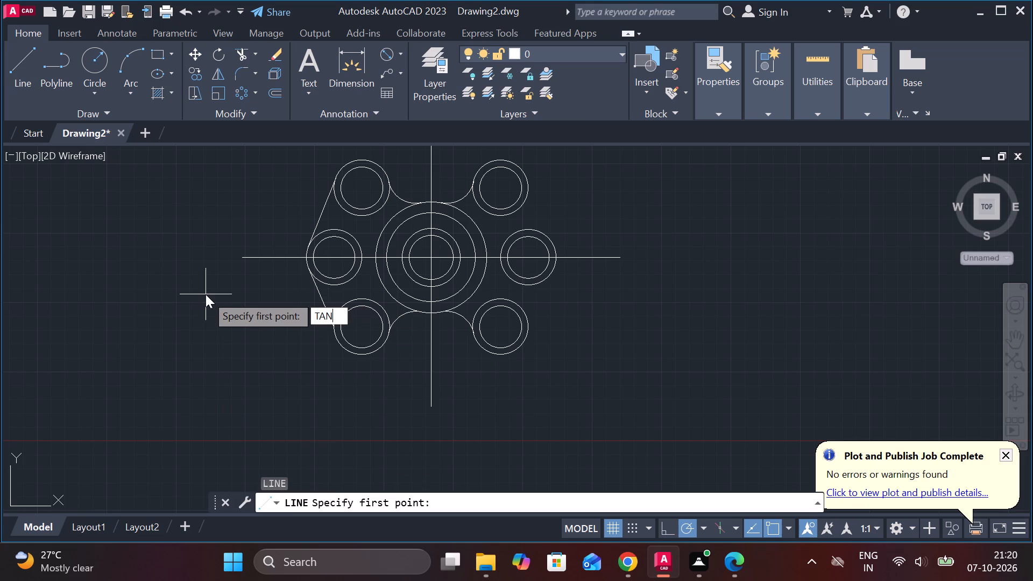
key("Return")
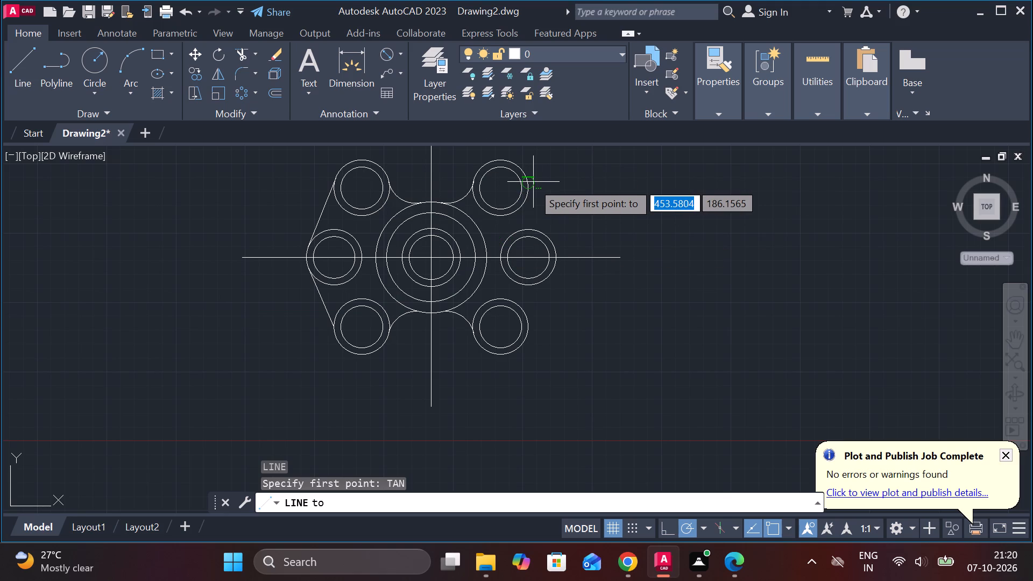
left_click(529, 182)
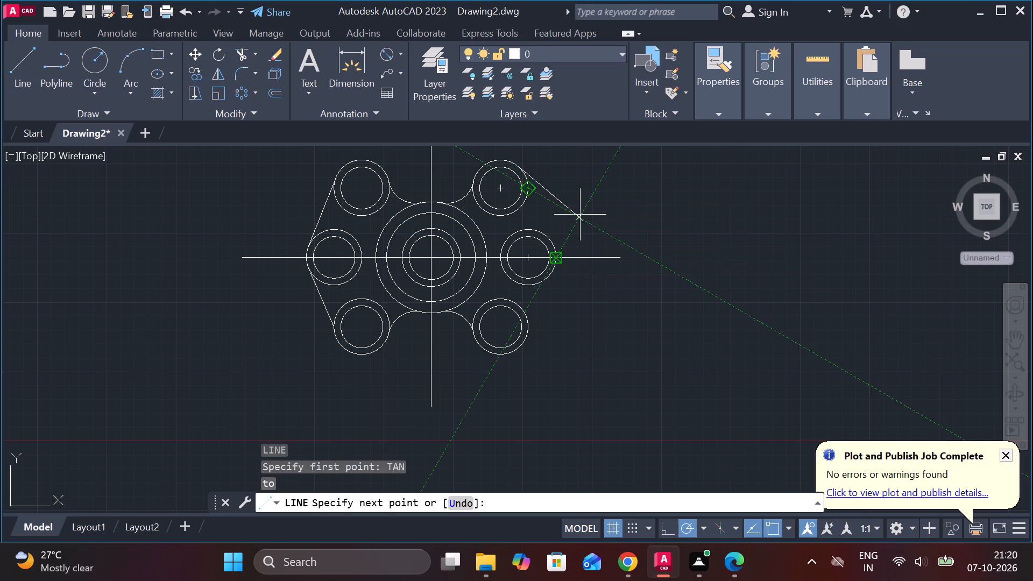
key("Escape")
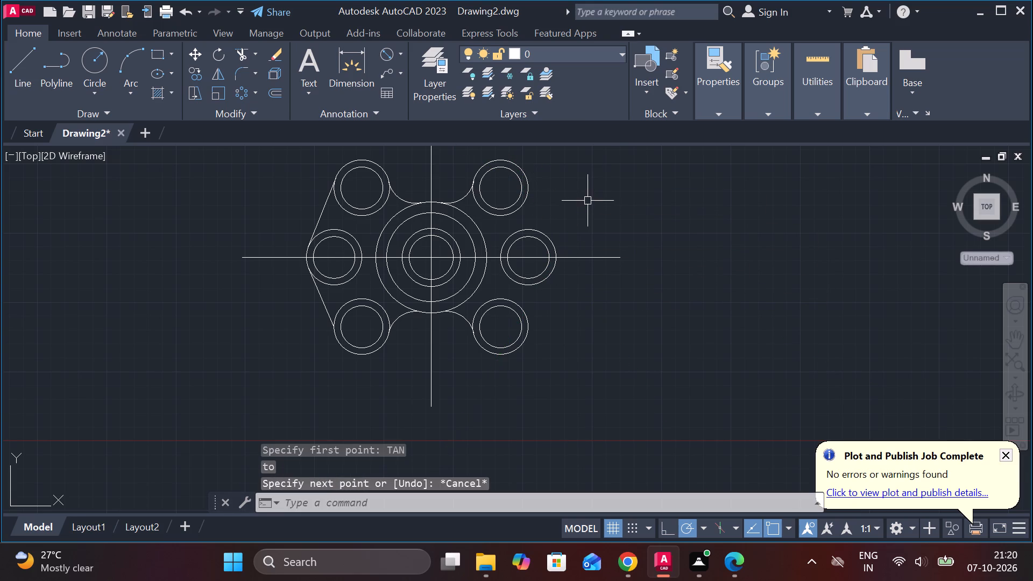
Mirror the upper-left tangent line about the vertical axis through the central circles' centre, keeping the source line.
left_click(326, 205)
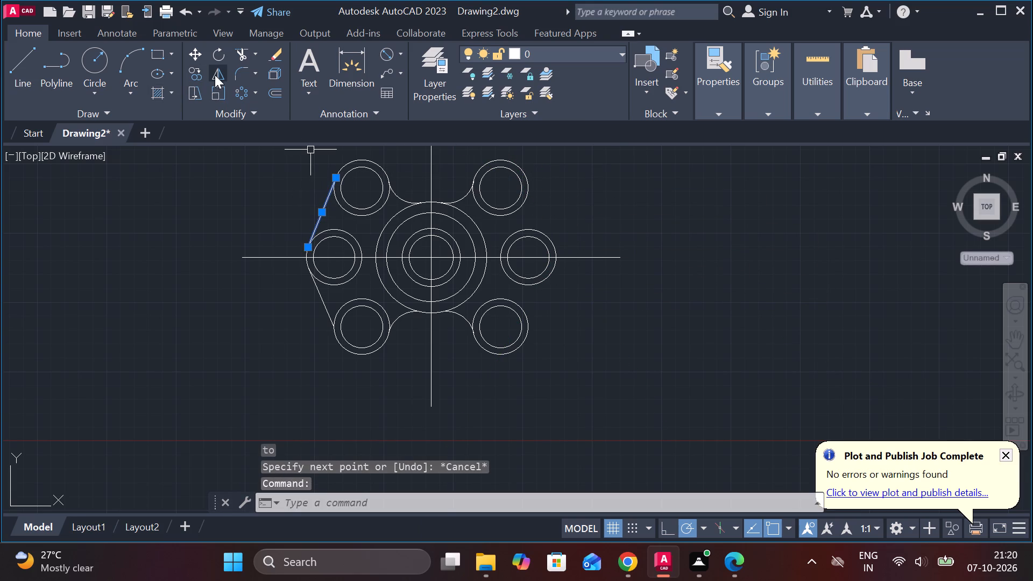
left_click(216, 73)
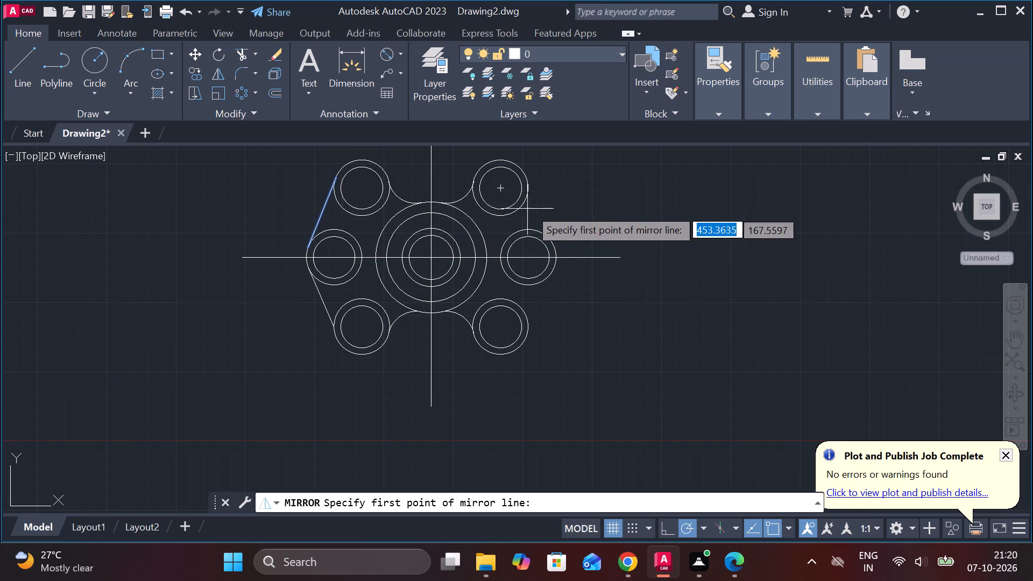
left_click(428, 254)
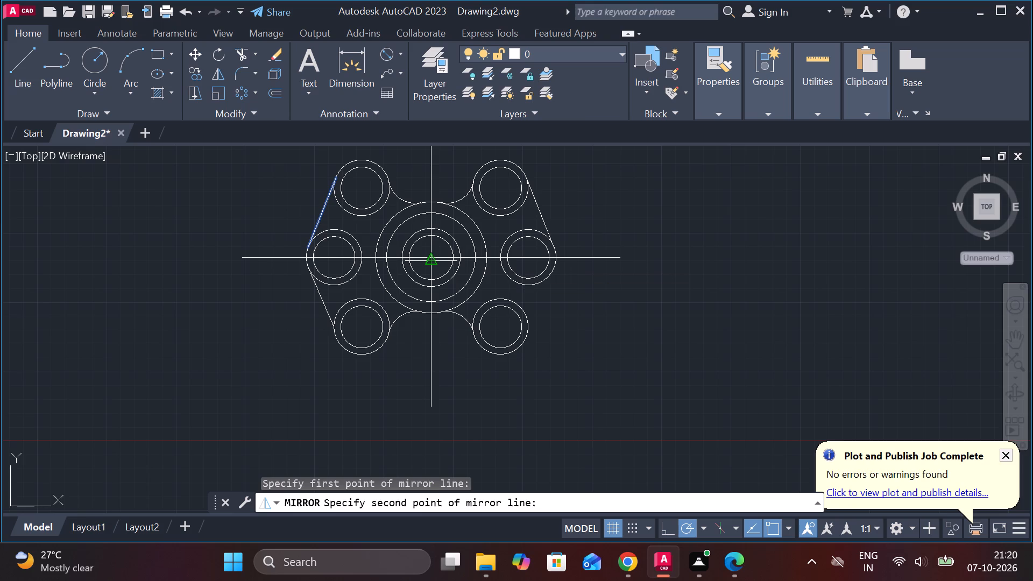
left_click(428, 260)
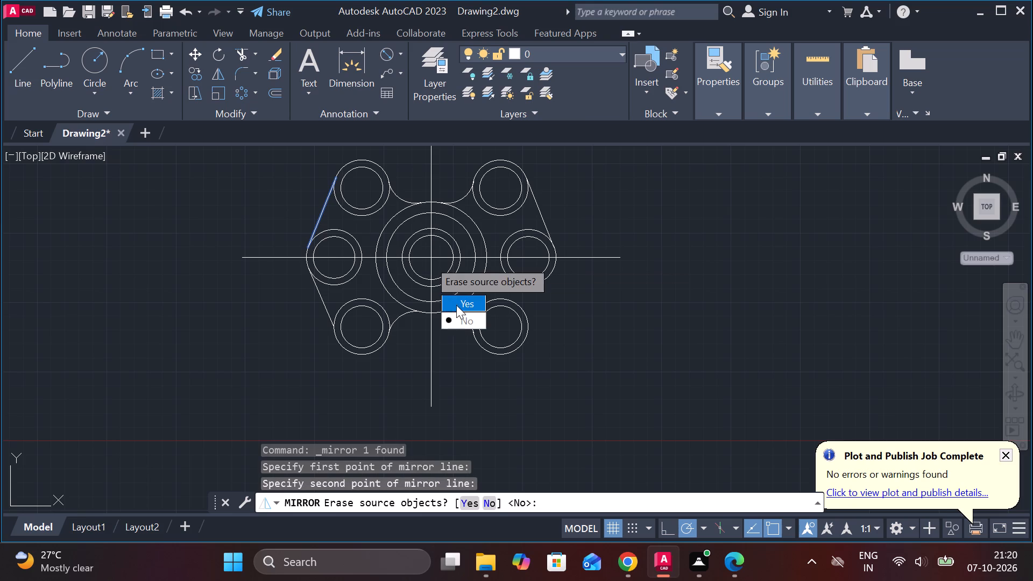
left_click_drag(462, 317, 428, 260)
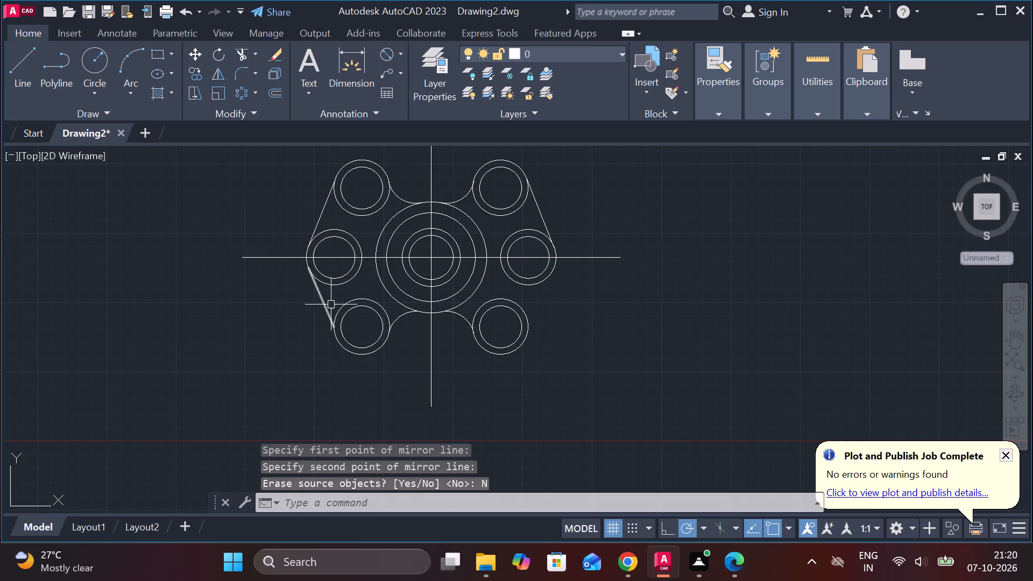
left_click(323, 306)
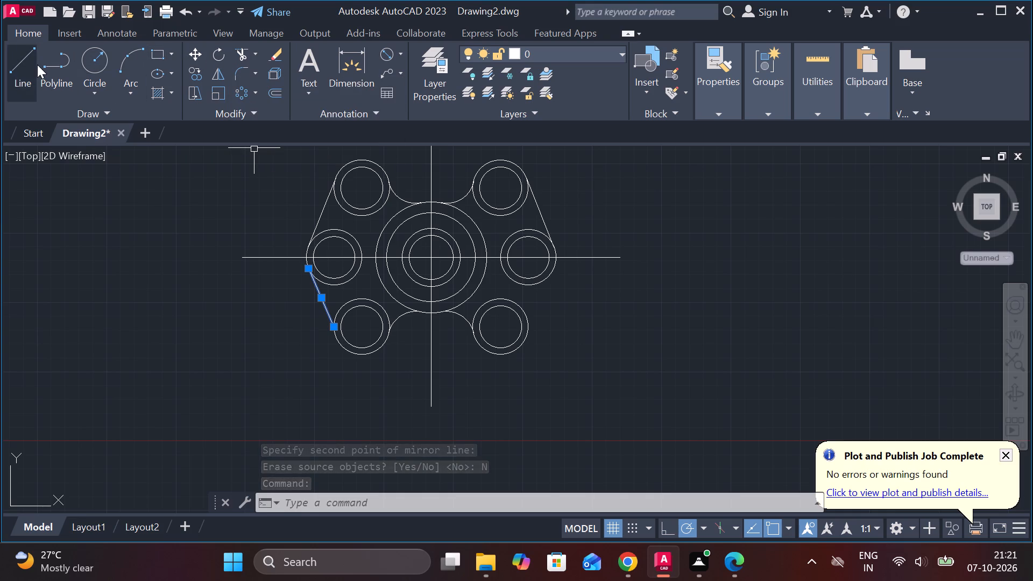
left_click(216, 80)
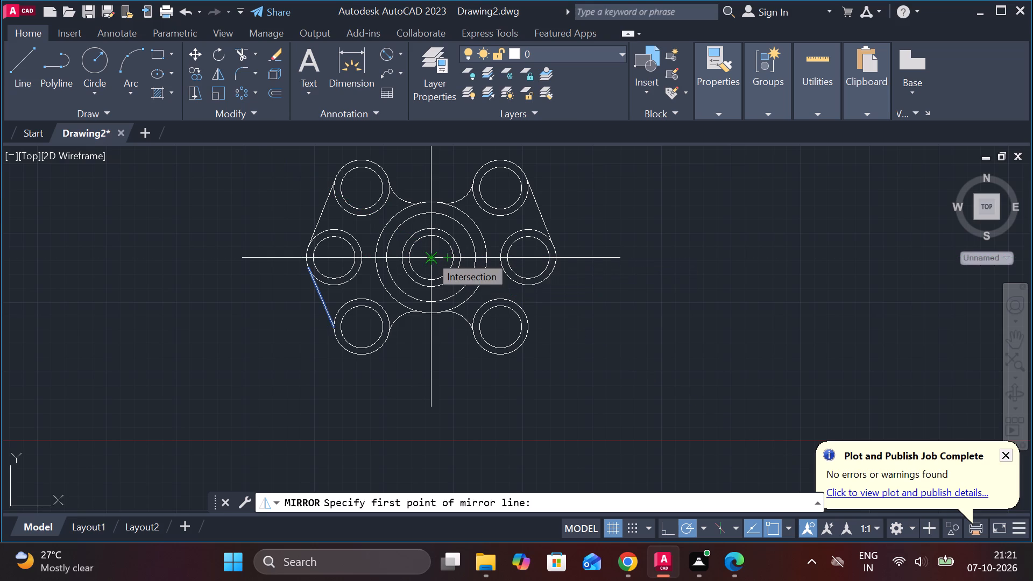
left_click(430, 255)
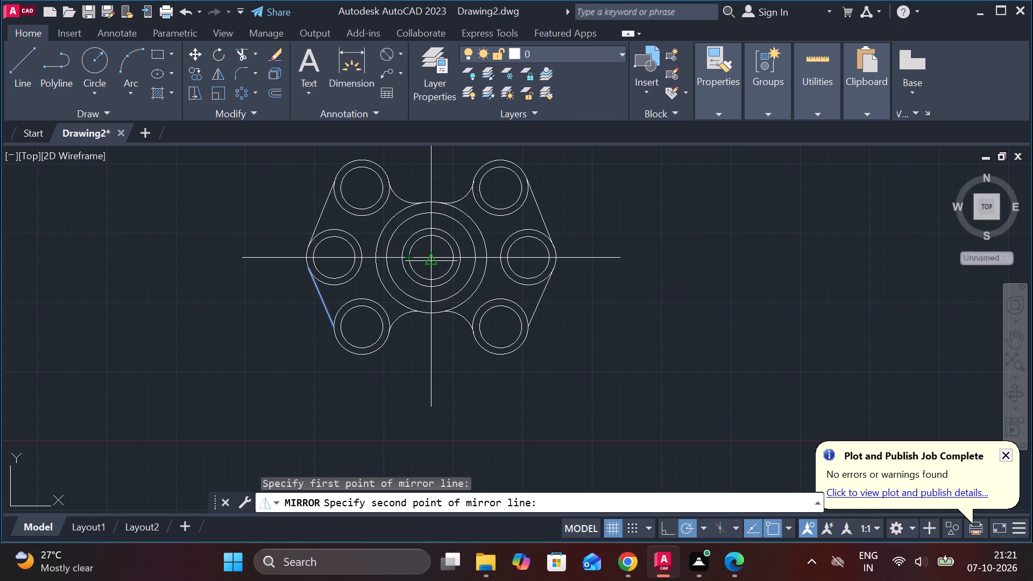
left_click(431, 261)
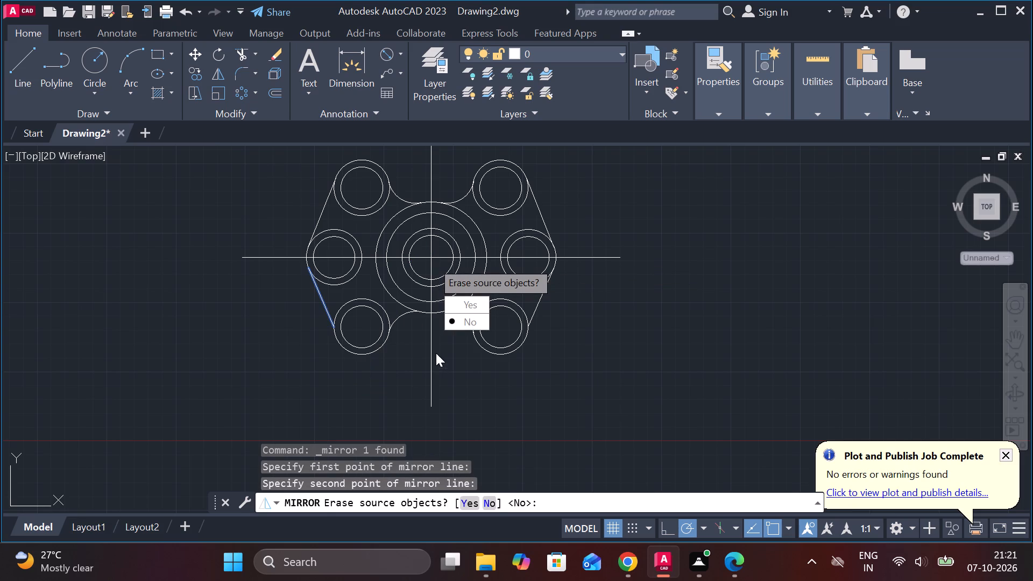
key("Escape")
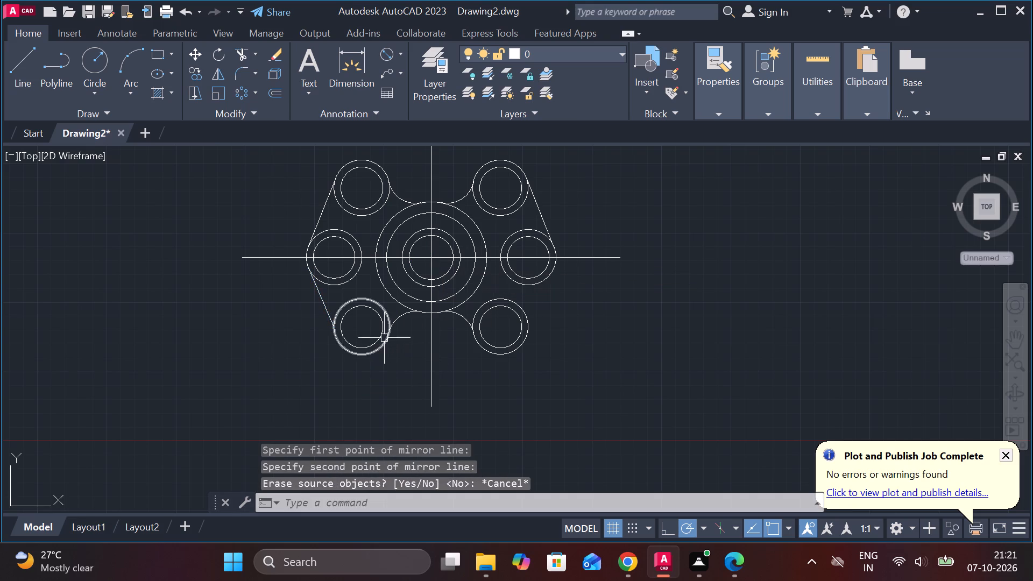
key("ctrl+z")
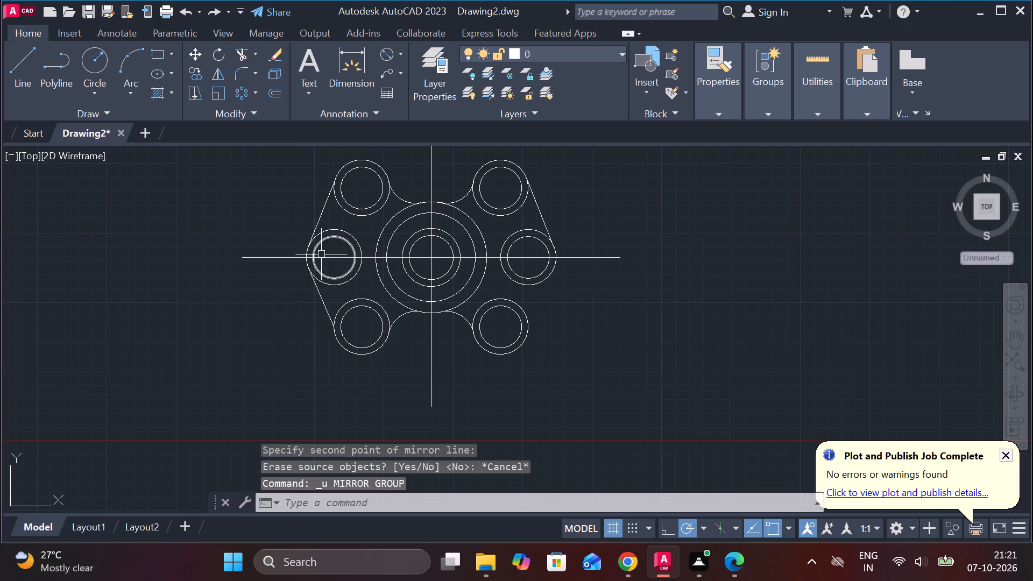
Mirror the lower-left outer line about the vertical axis through the central circles' centre, keeping the source line.
left_click(323, 296)
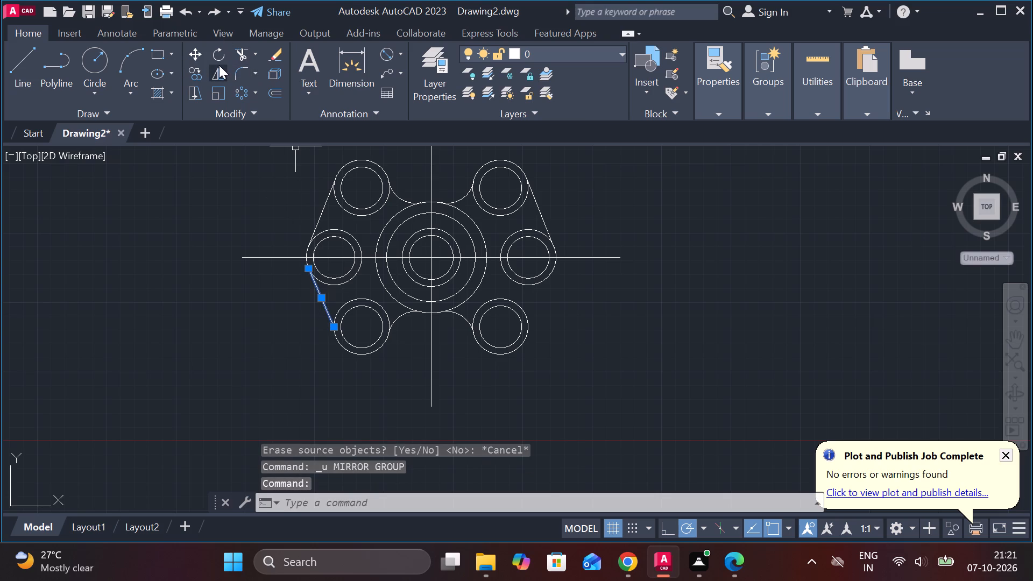
left_click(219, 68)
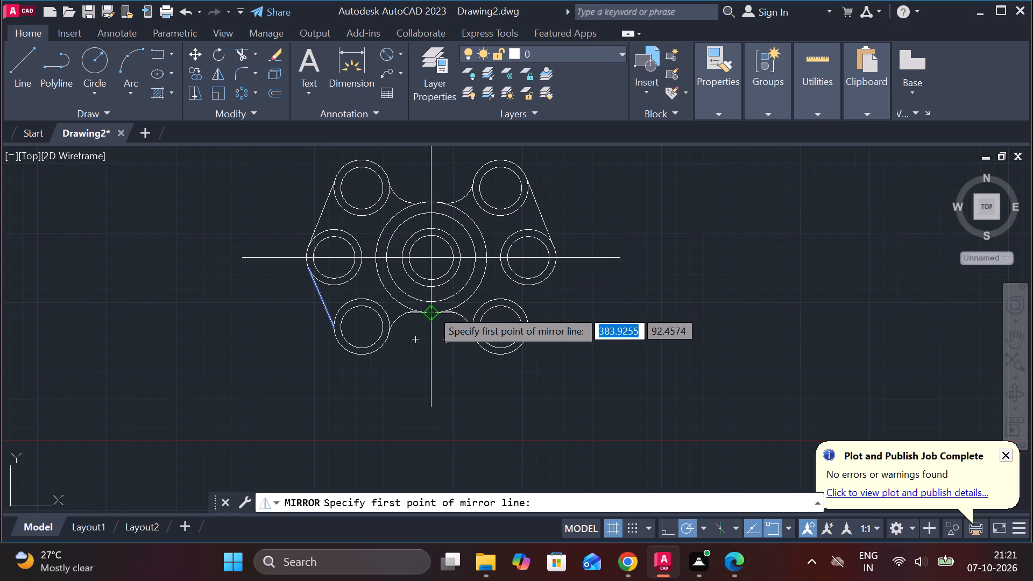
left_click(433, 257)
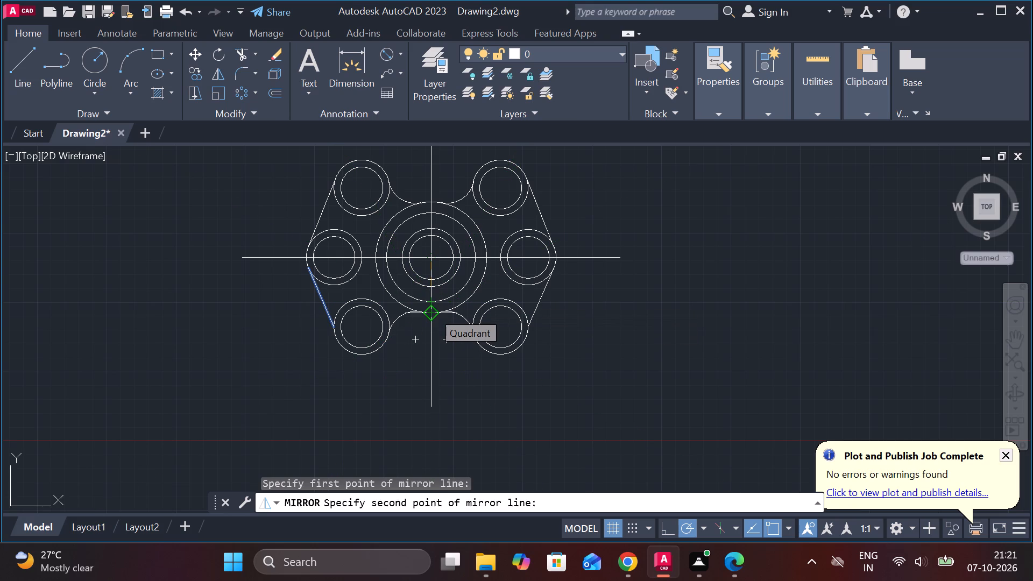
left_click(433, 311)
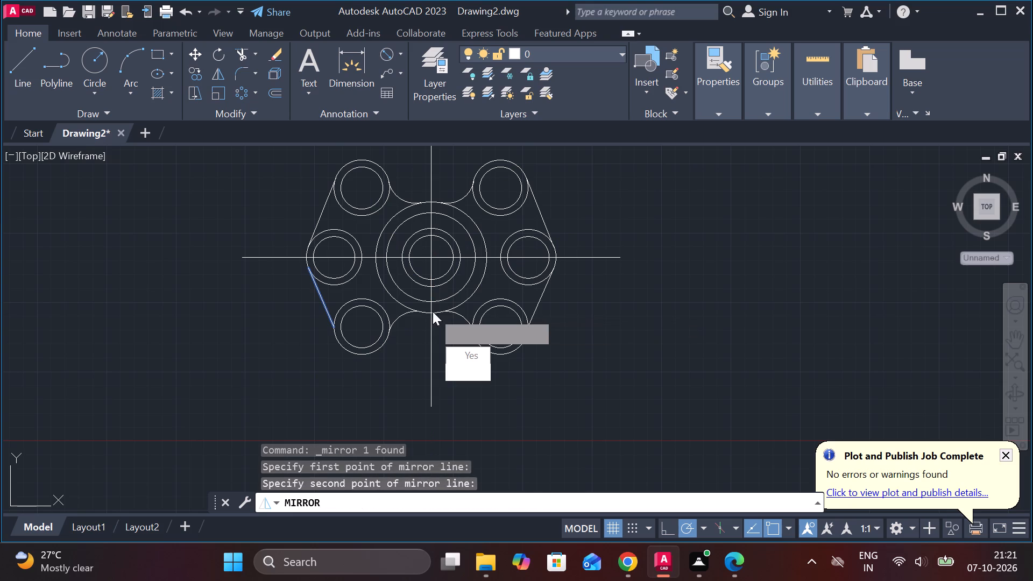
left_click_drag(469, 365, 433, 311)
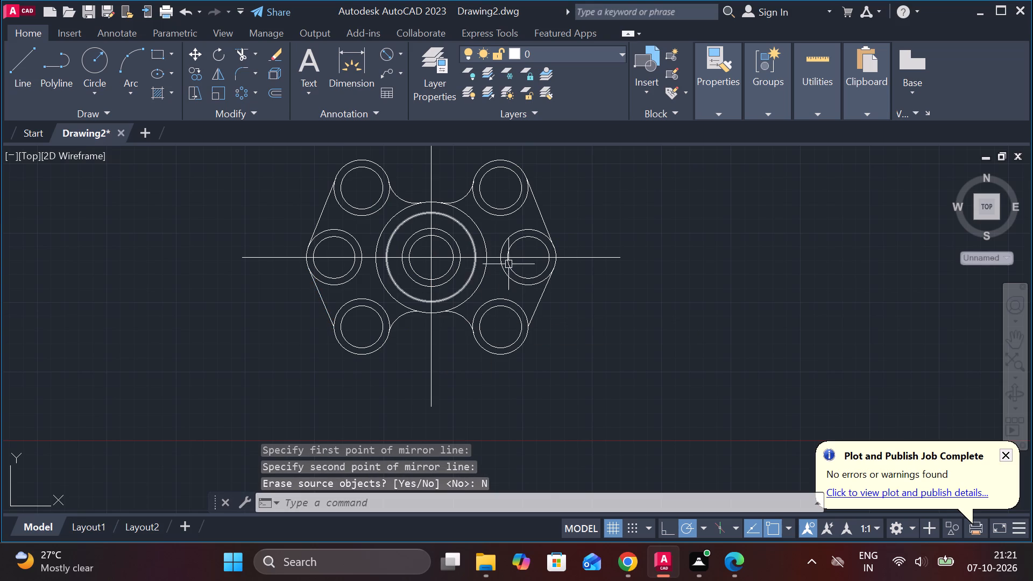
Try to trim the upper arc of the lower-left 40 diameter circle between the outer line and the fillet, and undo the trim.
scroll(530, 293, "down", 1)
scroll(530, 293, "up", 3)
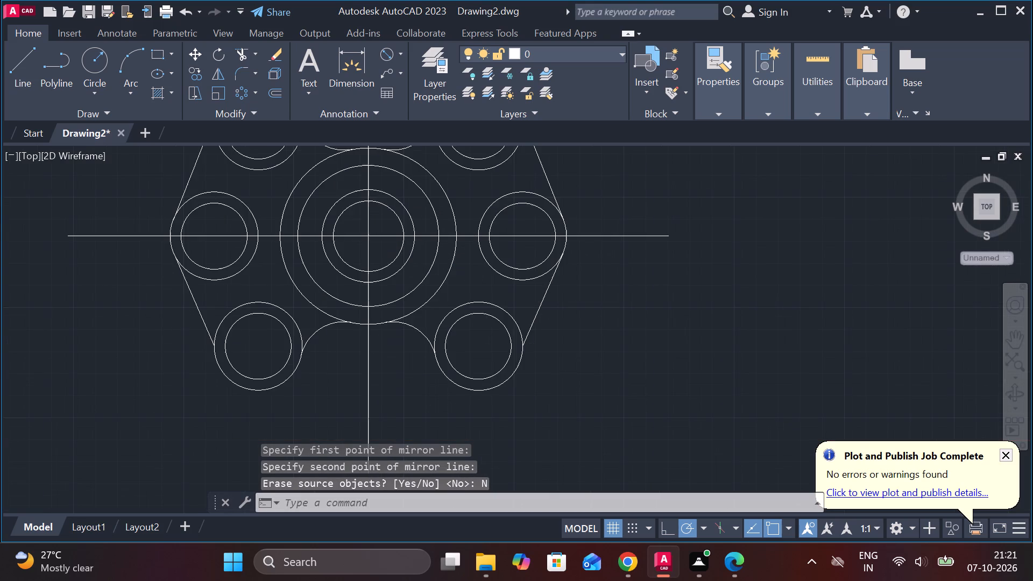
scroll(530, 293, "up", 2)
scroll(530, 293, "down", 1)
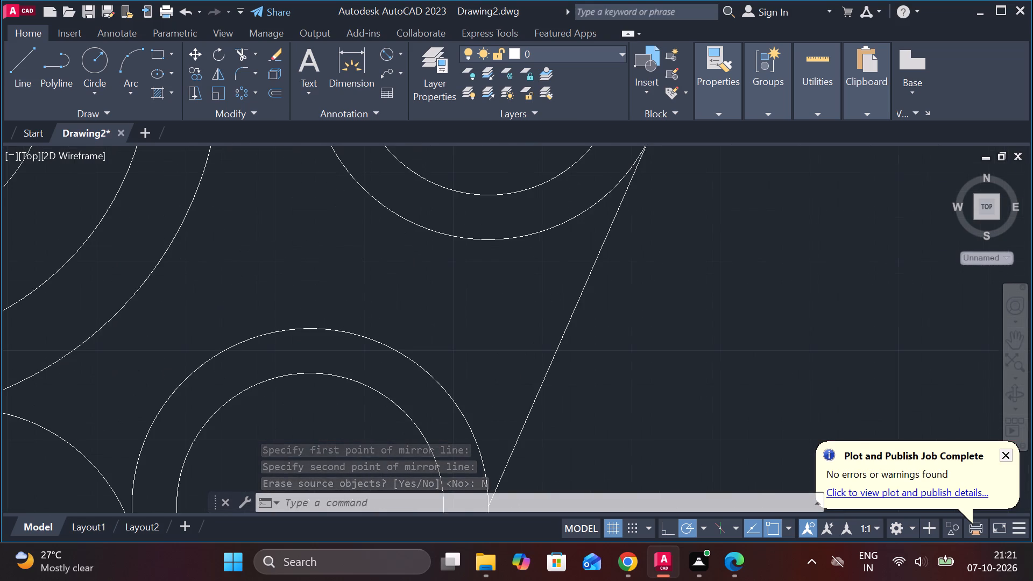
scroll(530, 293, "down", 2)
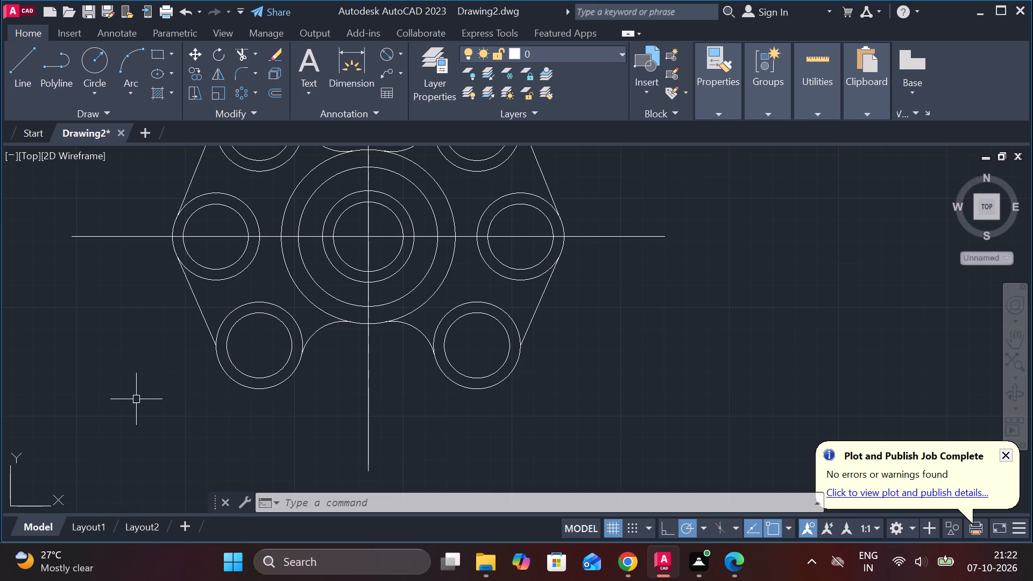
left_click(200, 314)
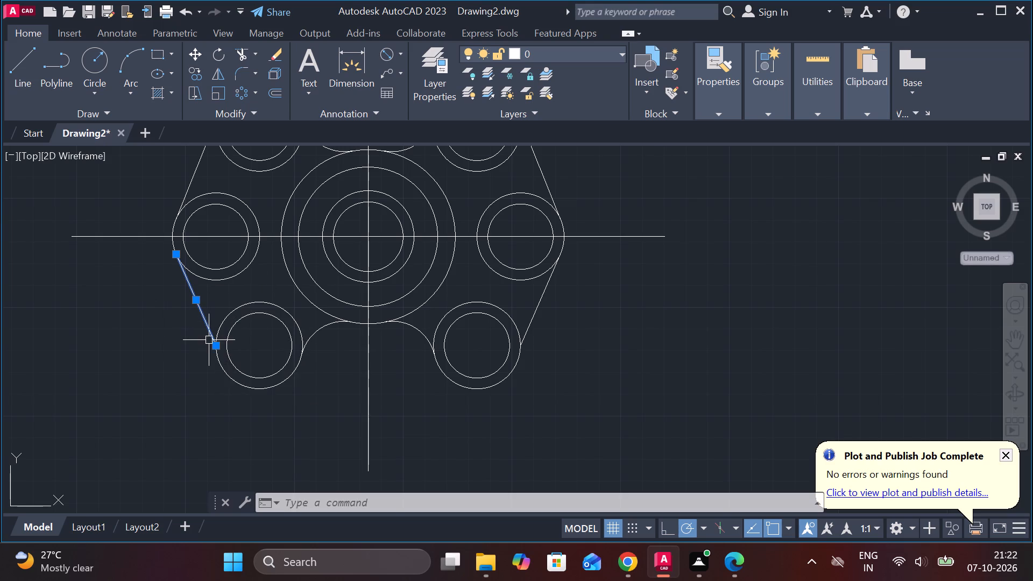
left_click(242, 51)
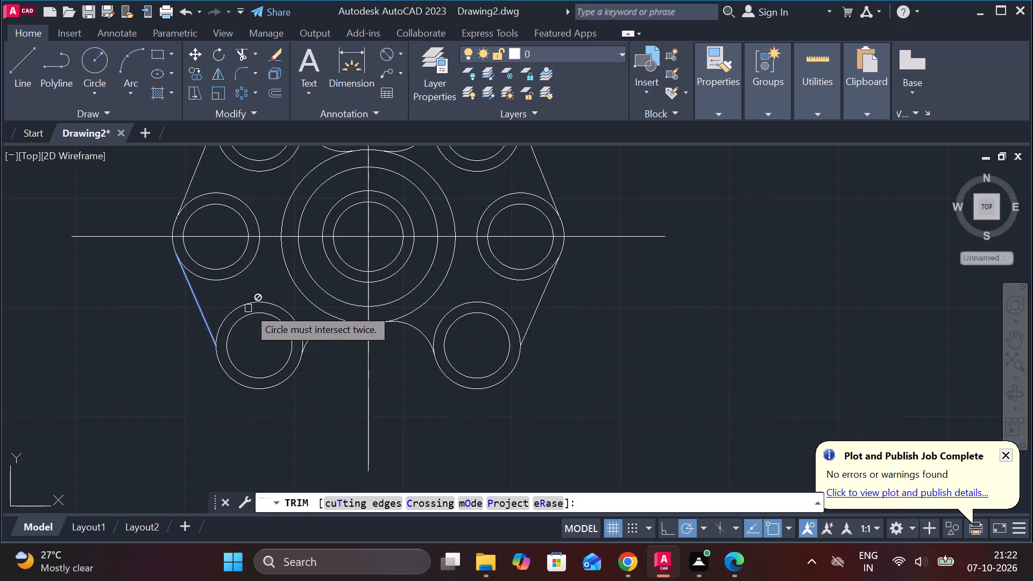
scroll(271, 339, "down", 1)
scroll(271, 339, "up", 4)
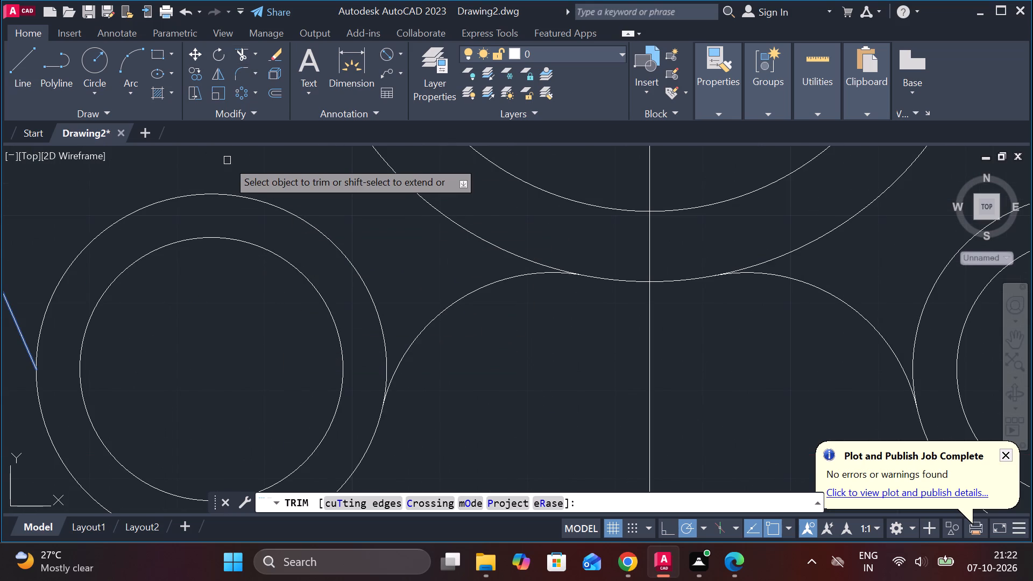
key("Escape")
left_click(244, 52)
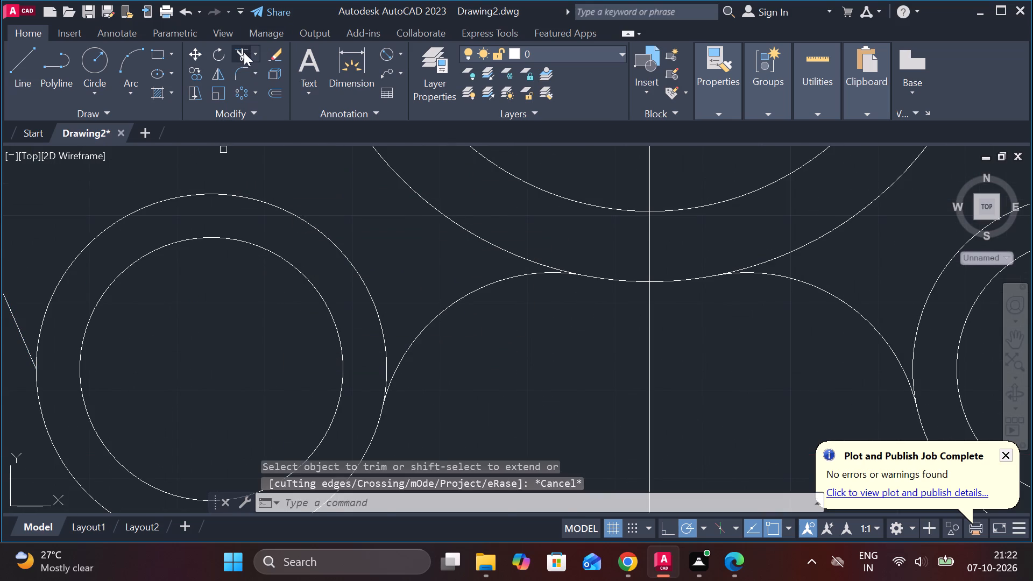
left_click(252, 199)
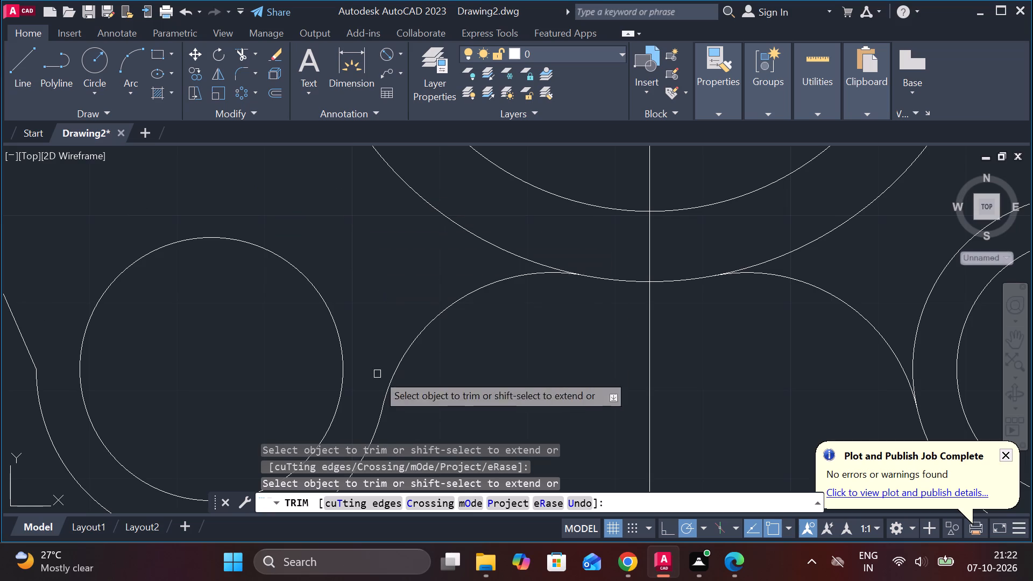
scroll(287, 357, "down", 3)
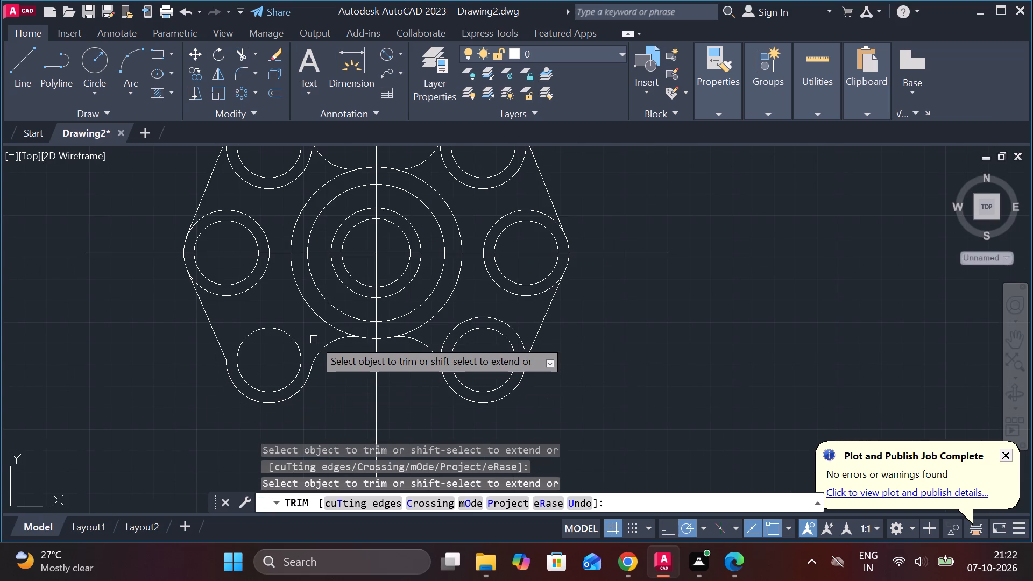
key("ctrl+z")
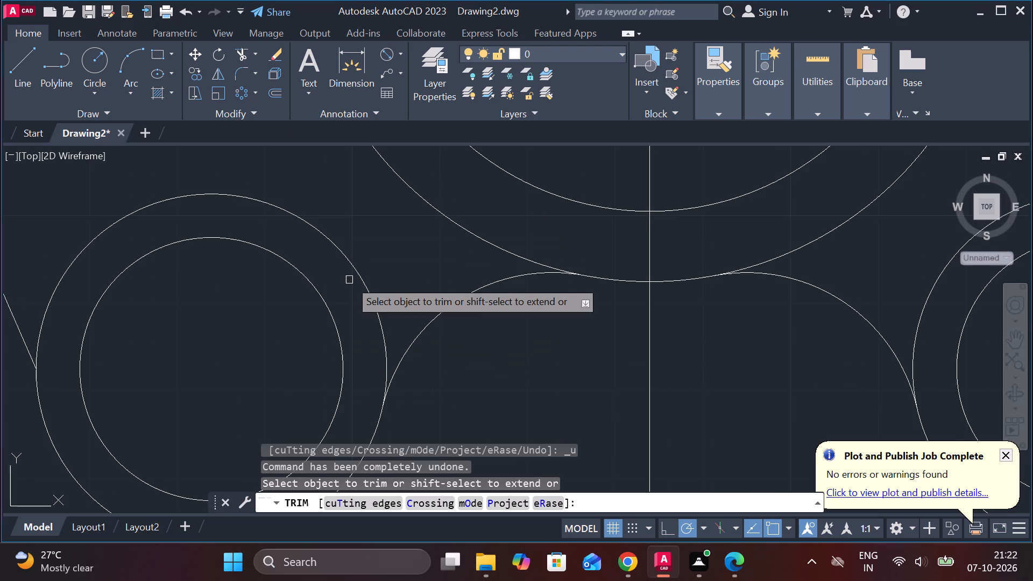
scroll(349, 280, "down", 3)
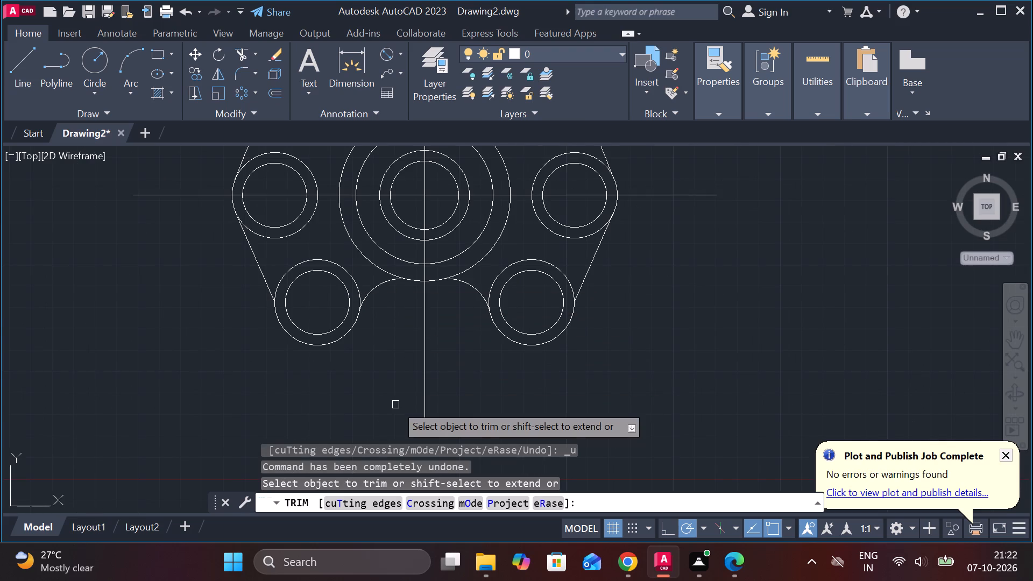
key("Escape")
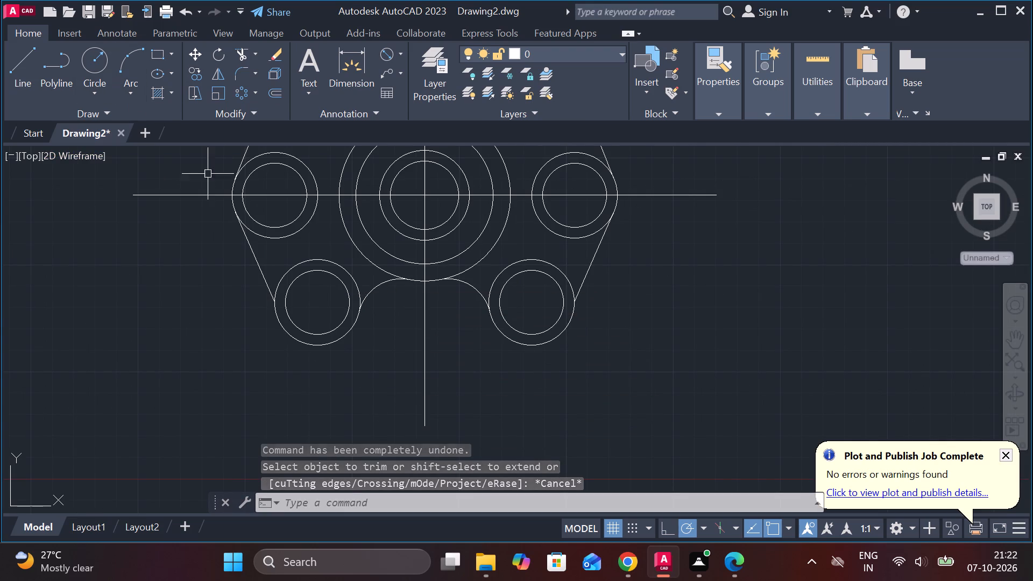
Delete the outer line joining the left and lower-left 40 diameter circles.
left_click(262, 266)
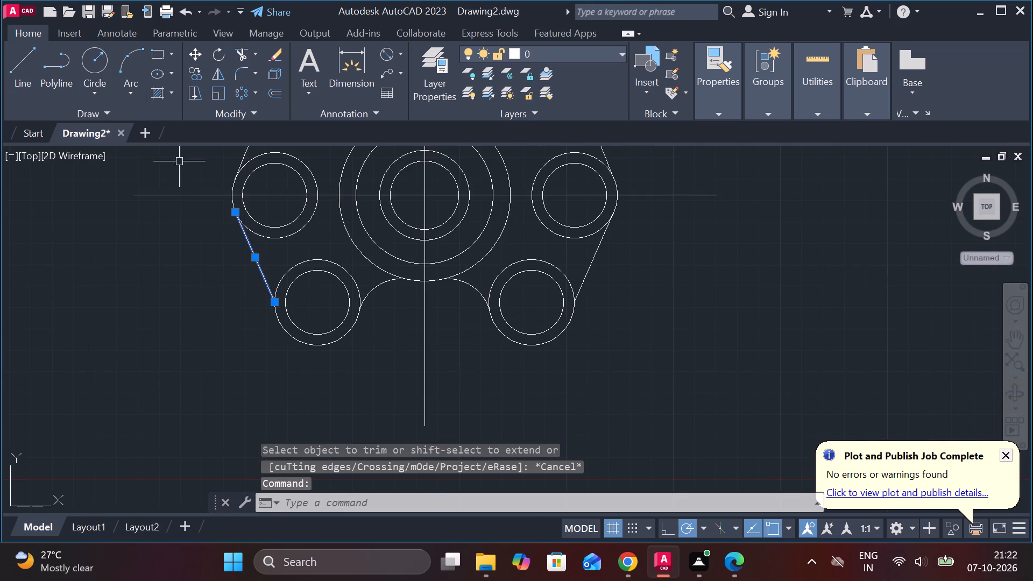
key("Delete")
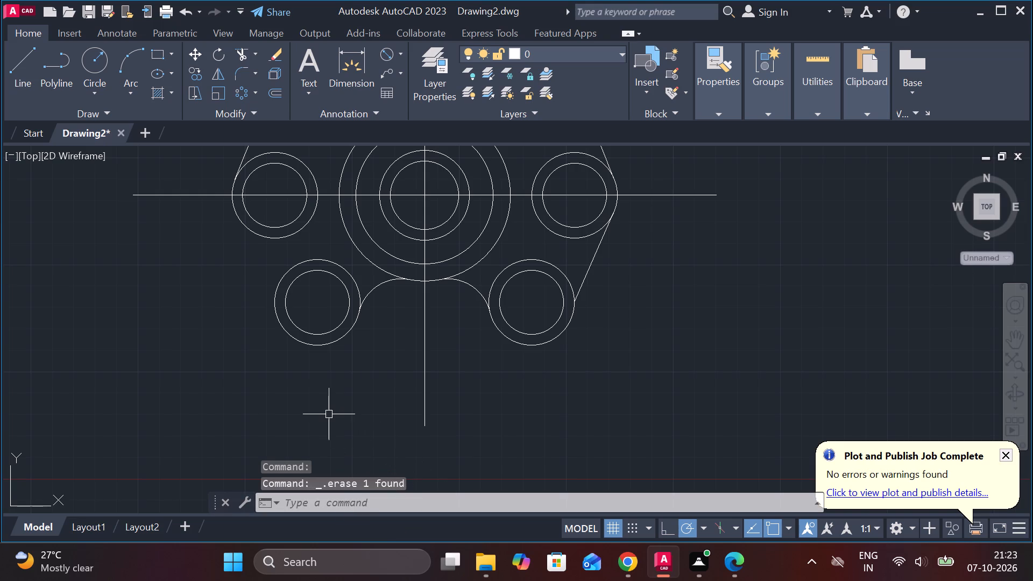
Draw a line starting tangent to the left 40 diameter circle and ending on the lower-left 40 diameter circle, just below its left quadrant.
key("l")
key("Return")
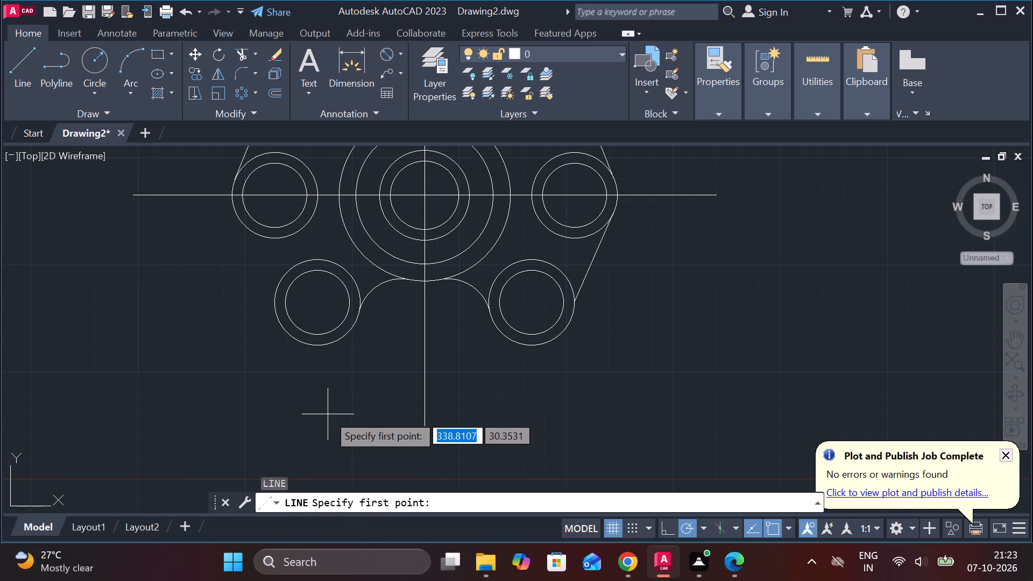
type("TA")
key("n")
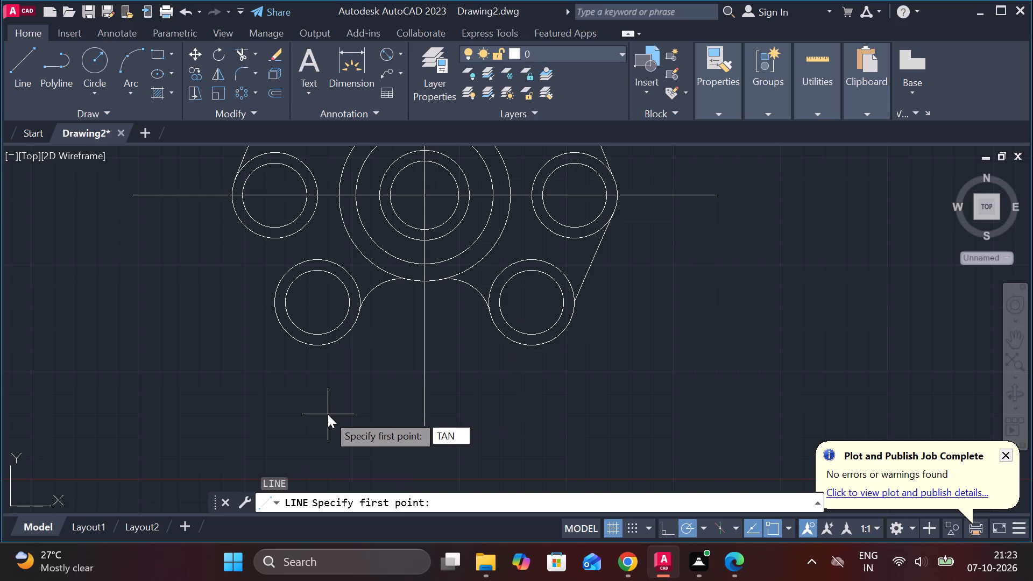
key("Return")
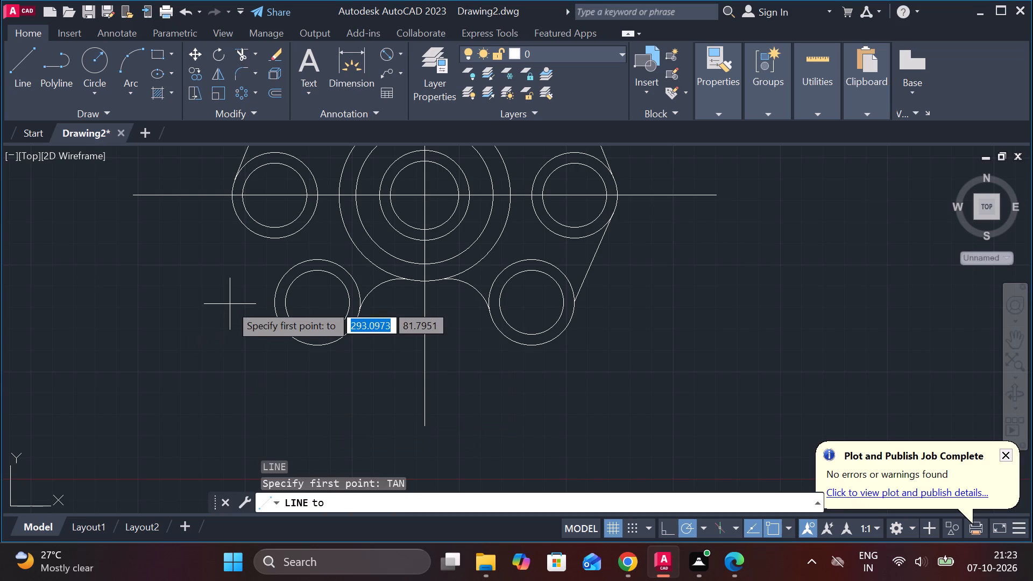
left_click(232, 203)
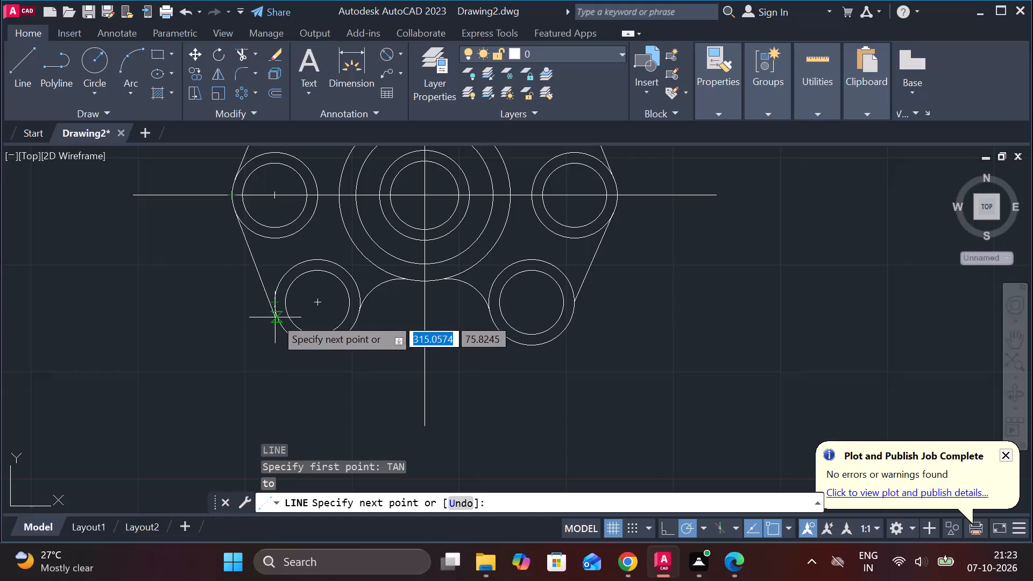
scroll(275, 316, "down", 1)
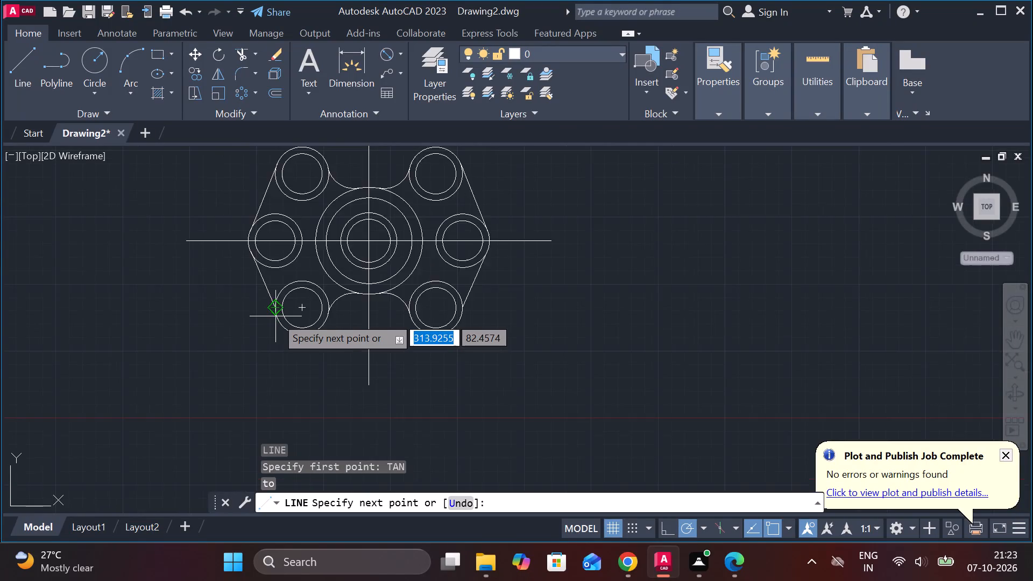
scroll(275, 316, "down", 1)
scroll(275, 316, "up", 4)
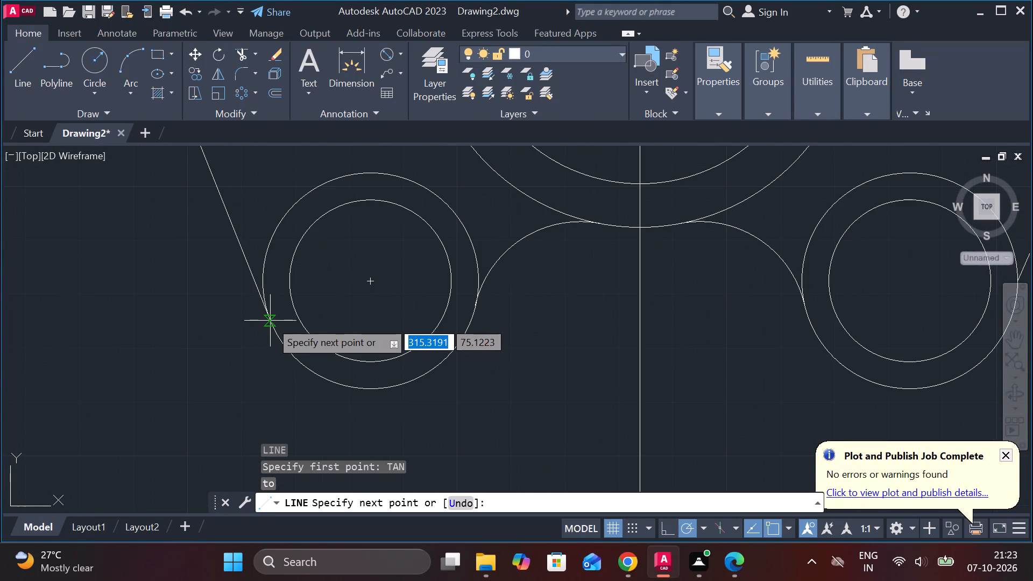
left_click(270, 321)
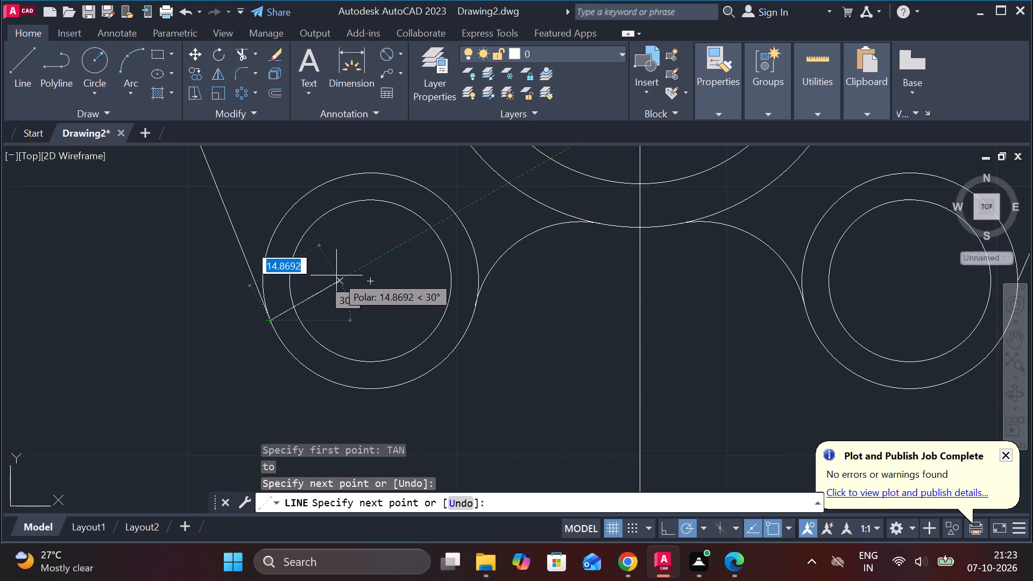
key("Escape")
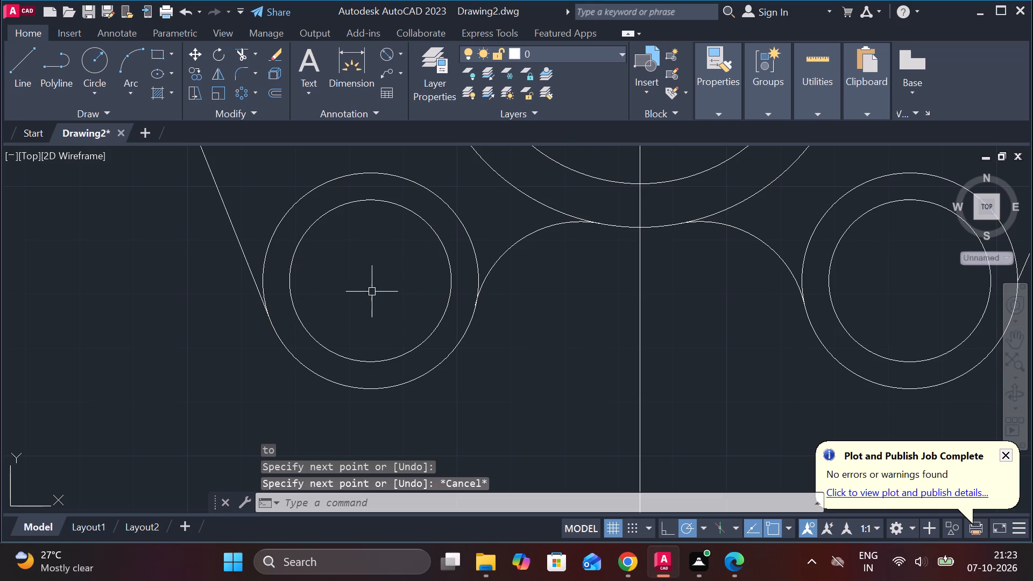
Delete the outer line joining the right and lower-right 40 diameter circles.
scroll(663, 290, "down", 2)
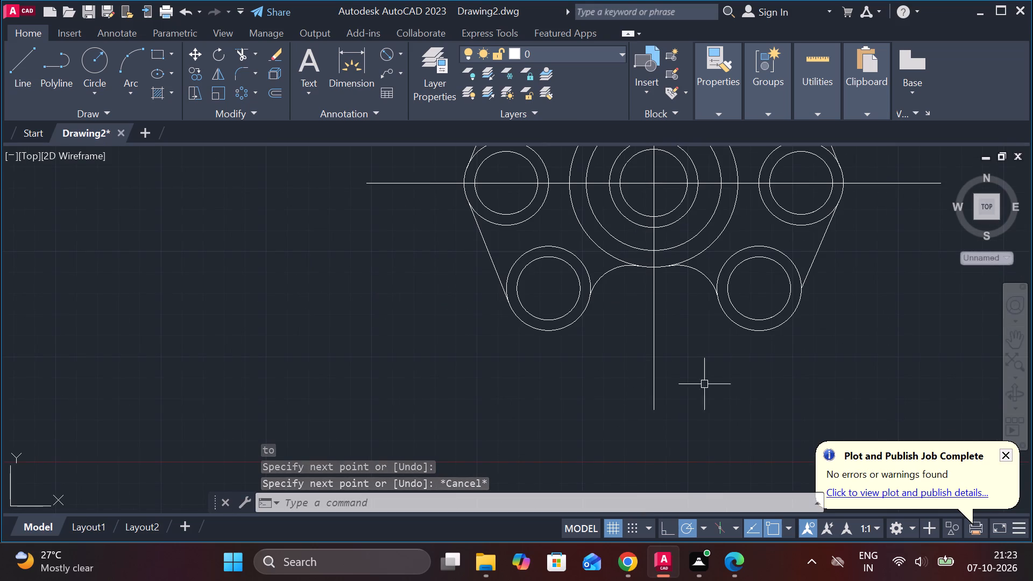
left_click(822, 251)
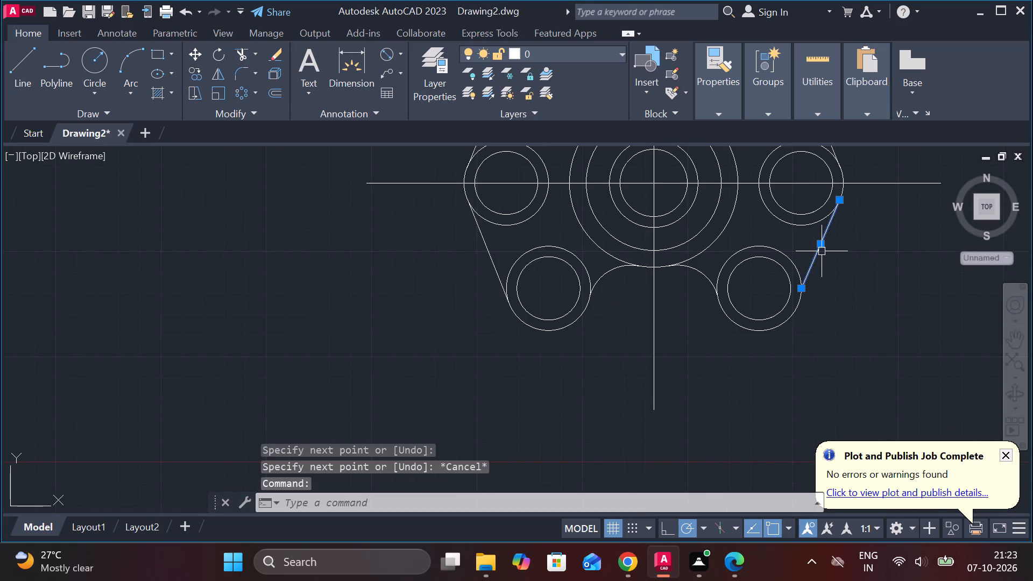
key("Delete")
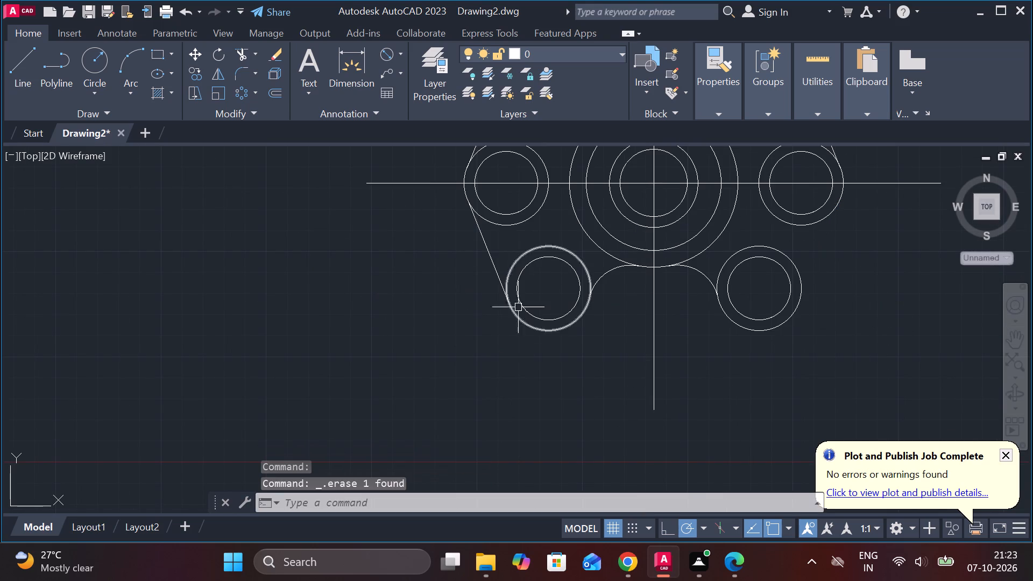
Mirror the new lower-left outer line about the vertical axis through the central circles' centre, keeping the source line.
left_click(488, 254)
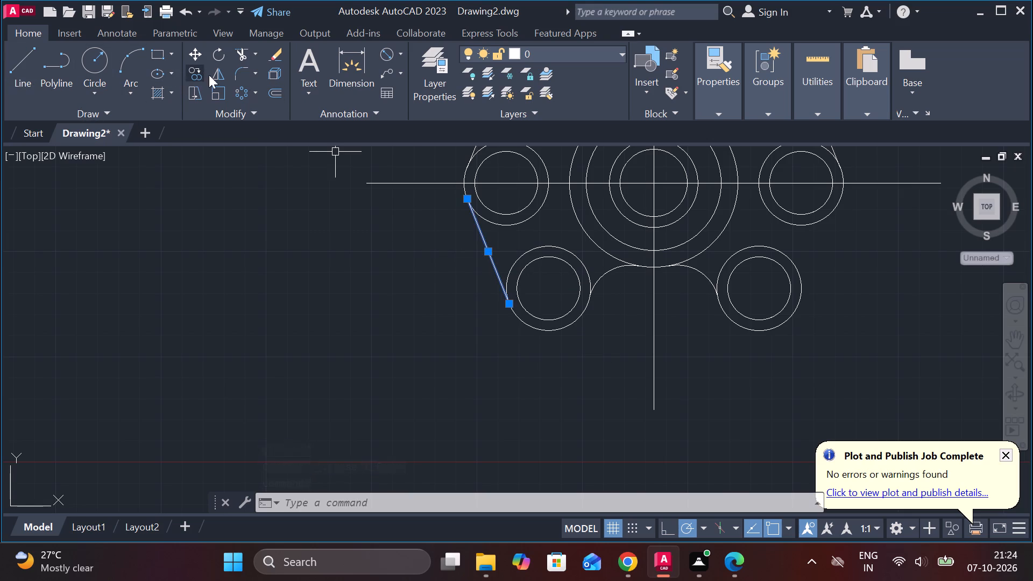
scroll(896, 168, "up", 1)
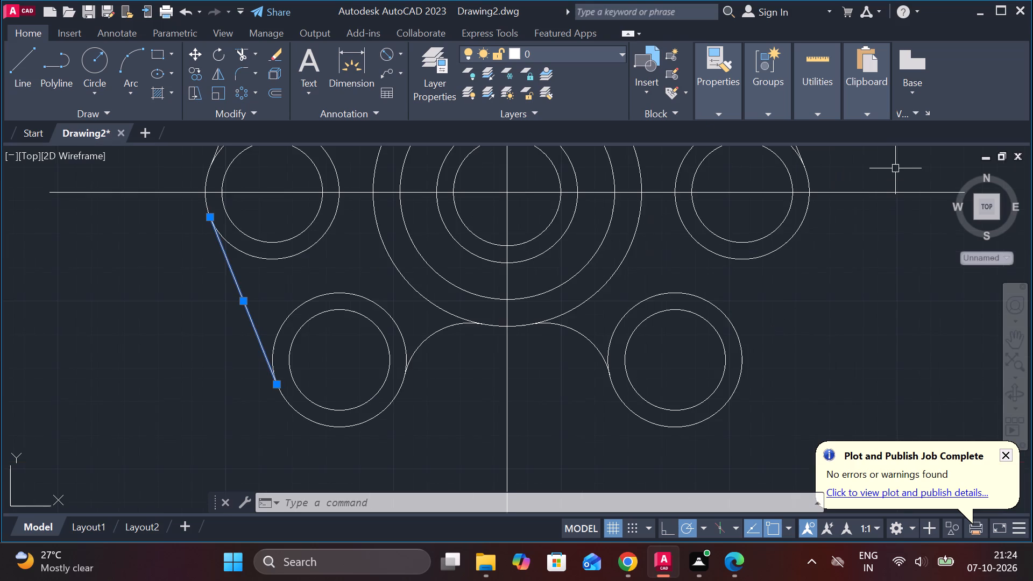
scroll(881, 172, "down", 2)
scroll(935, 155, "up", 2)
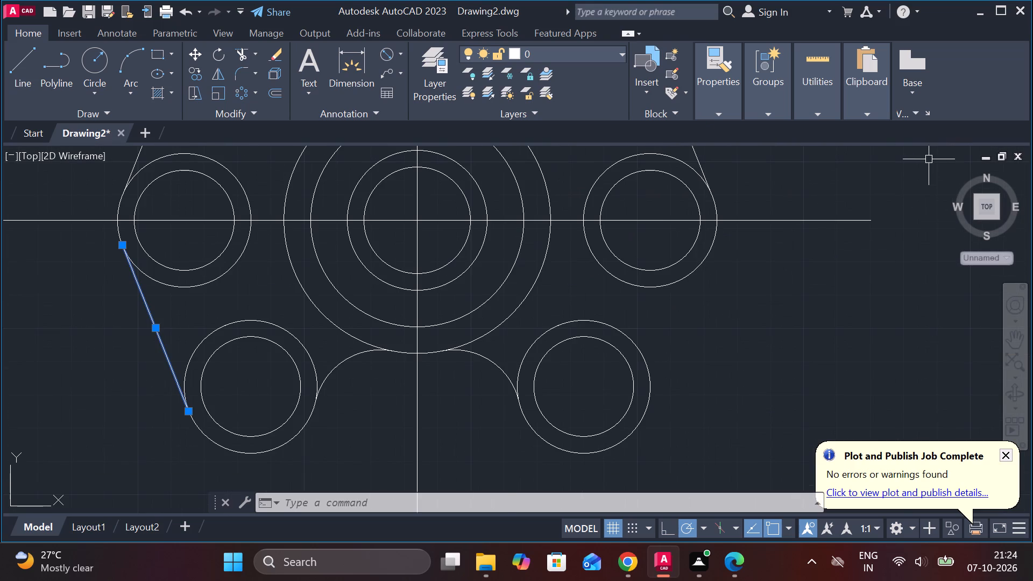
left_click(221, 76)
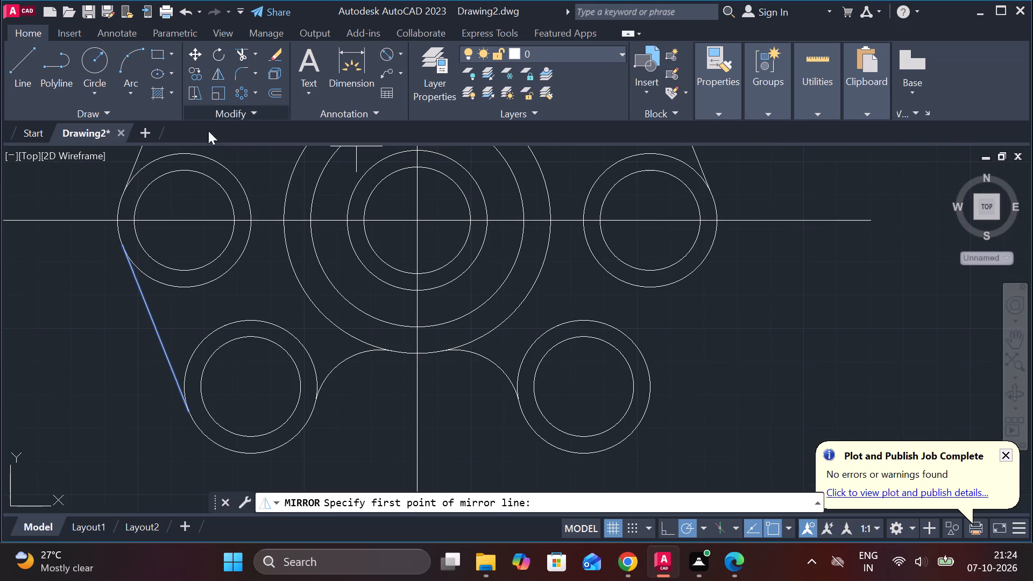
left_click(418, 219)
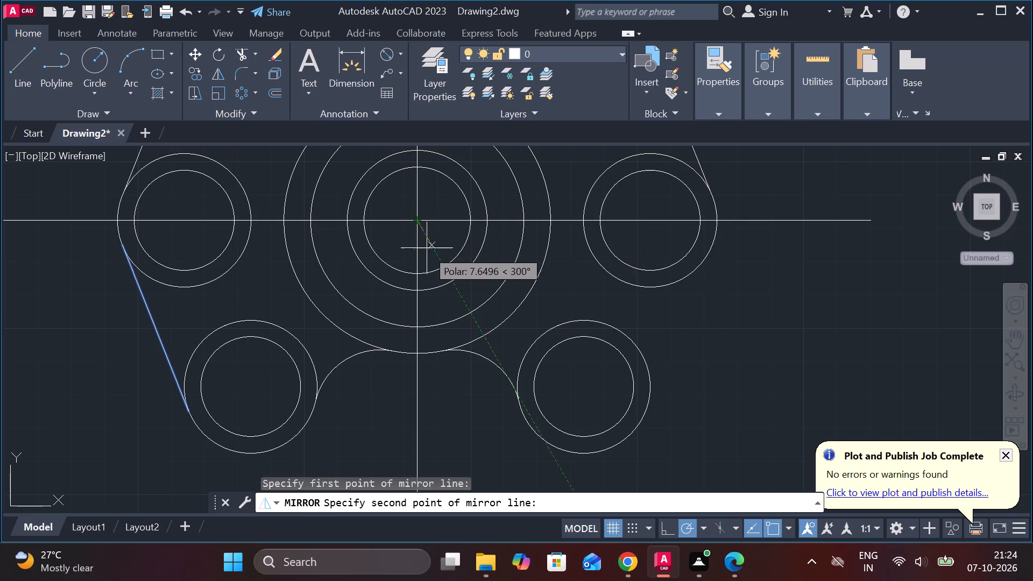
left_click(417, 283)
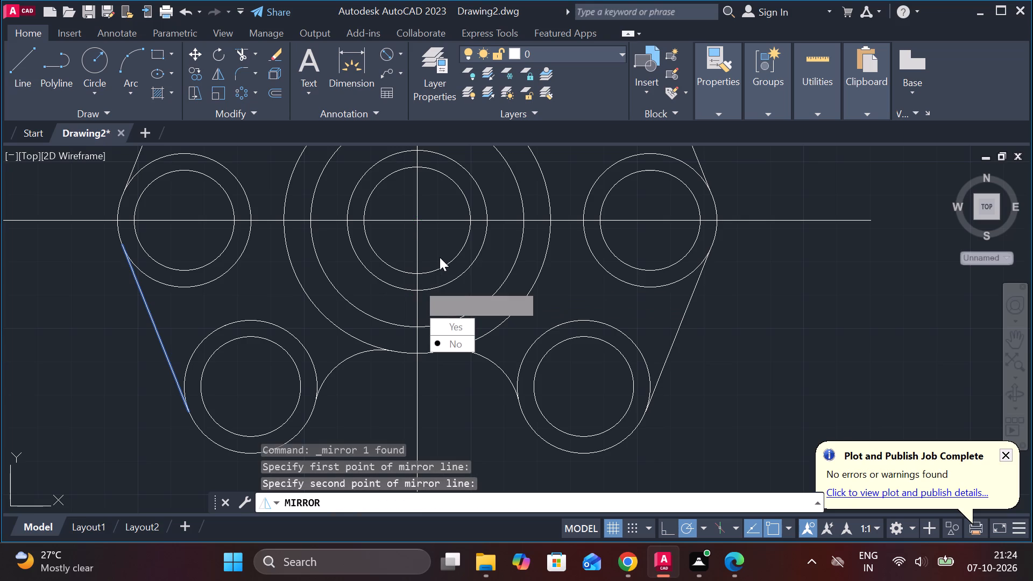
left_click_drag(446, 345, 417, 283)
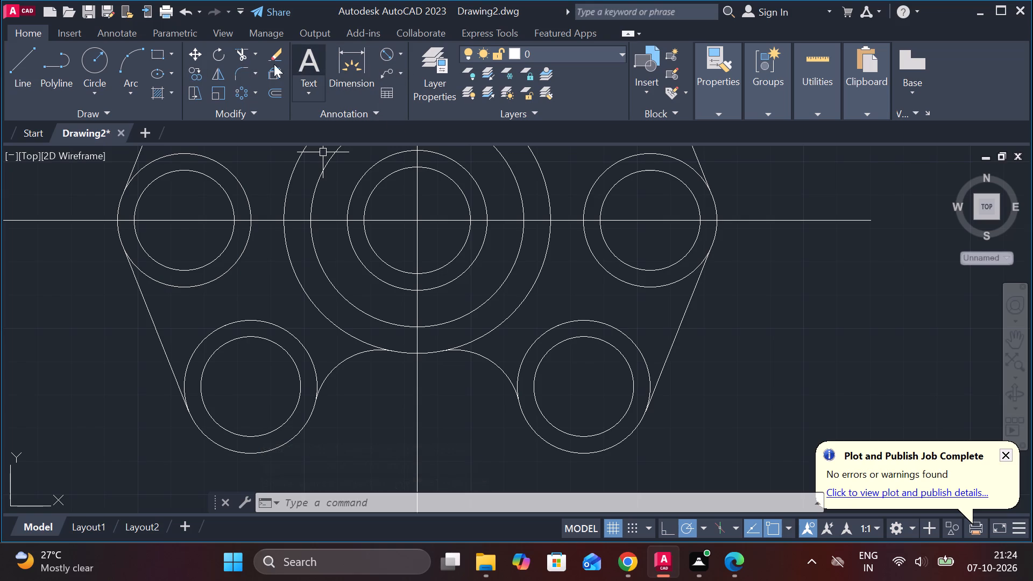
Trim the inner arcs of the four corner 40 diameter circles between their outer tangent lines and fillets.
left_click(239, 49)
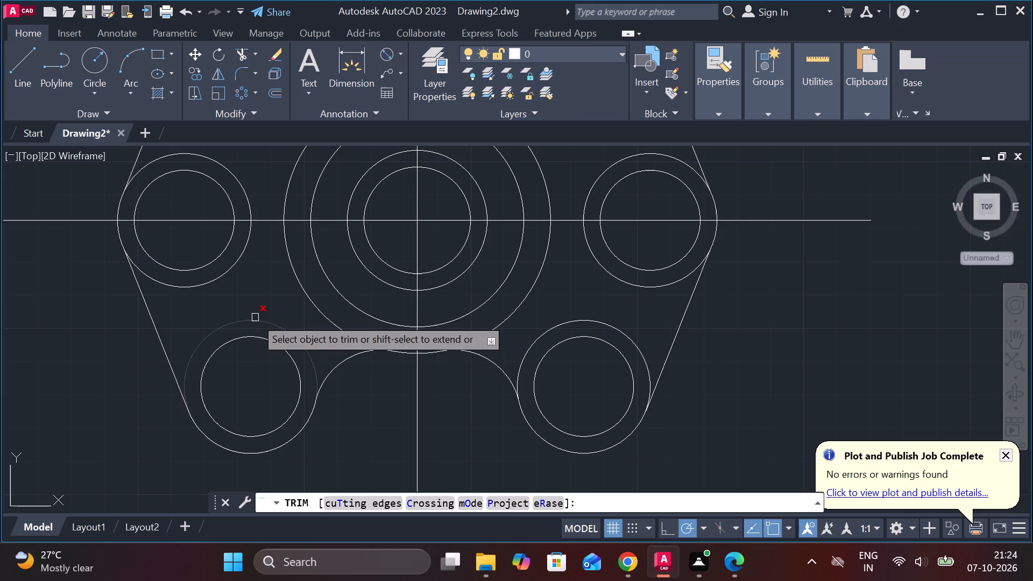
left_click(255, 317)
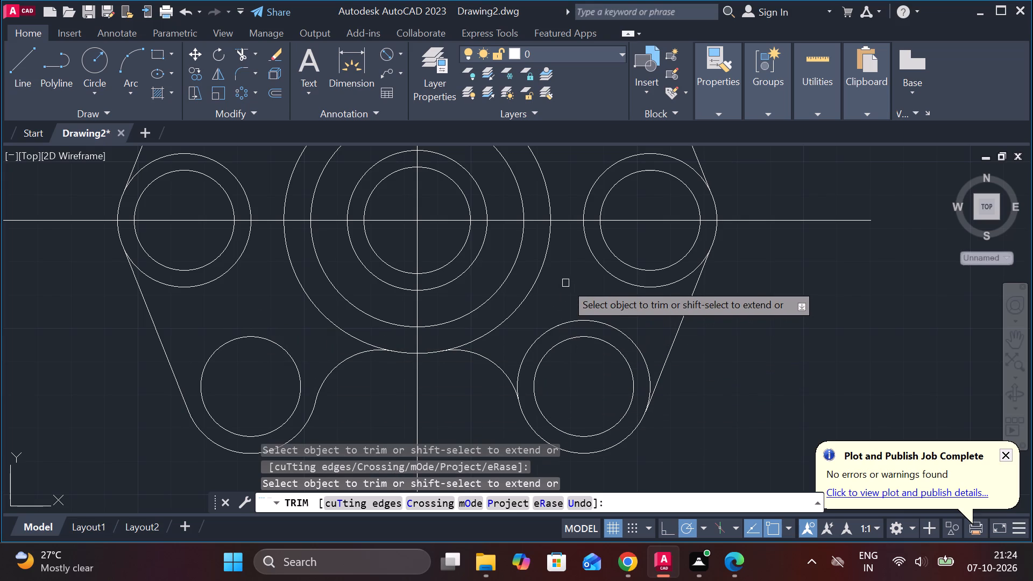
left_click(591, 318)
scroll(547, 317, "down", 1)
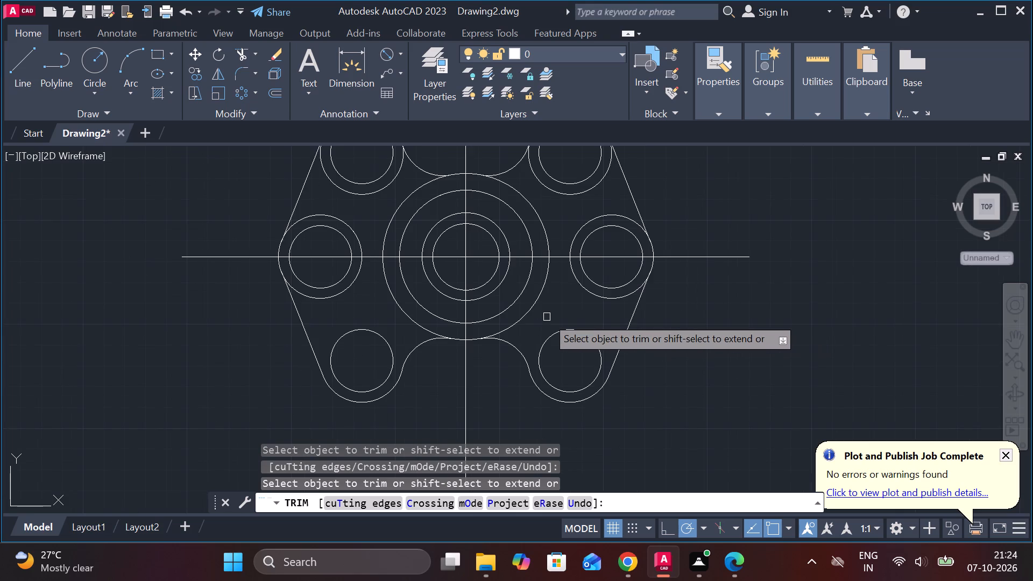
scroll(547, 317, "down", 1)
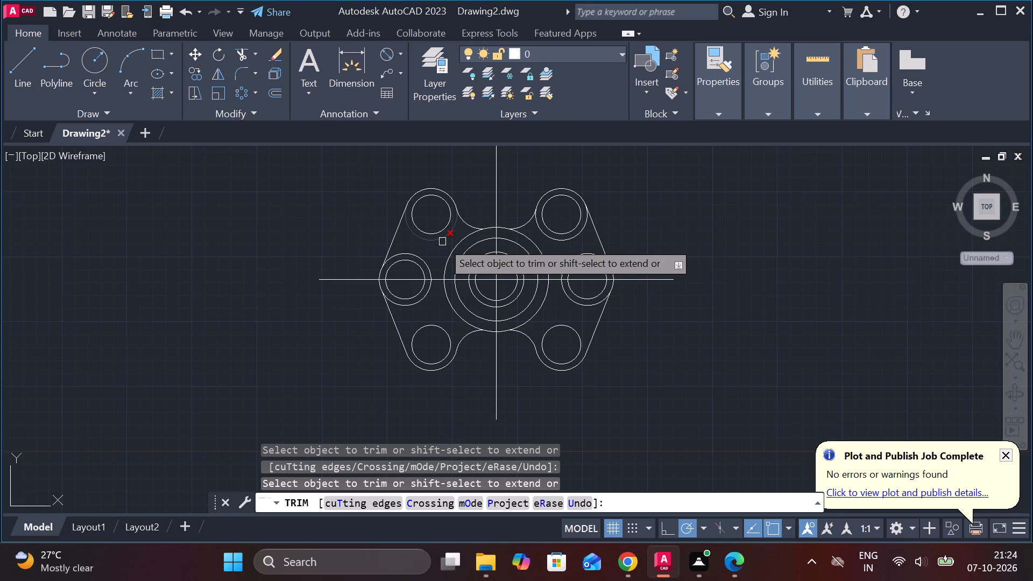
left_click(442, 242)
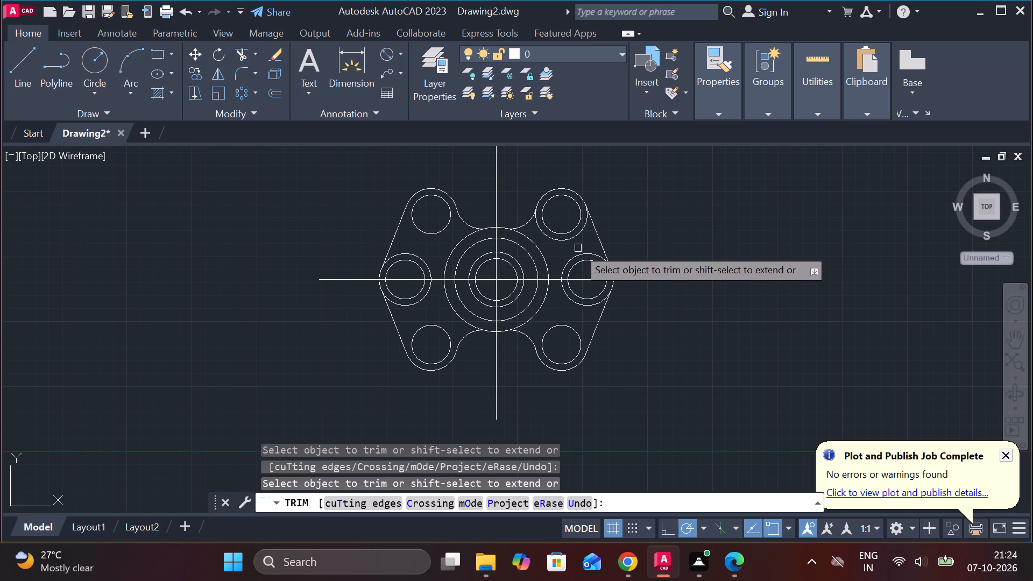
left_click(582, 233)
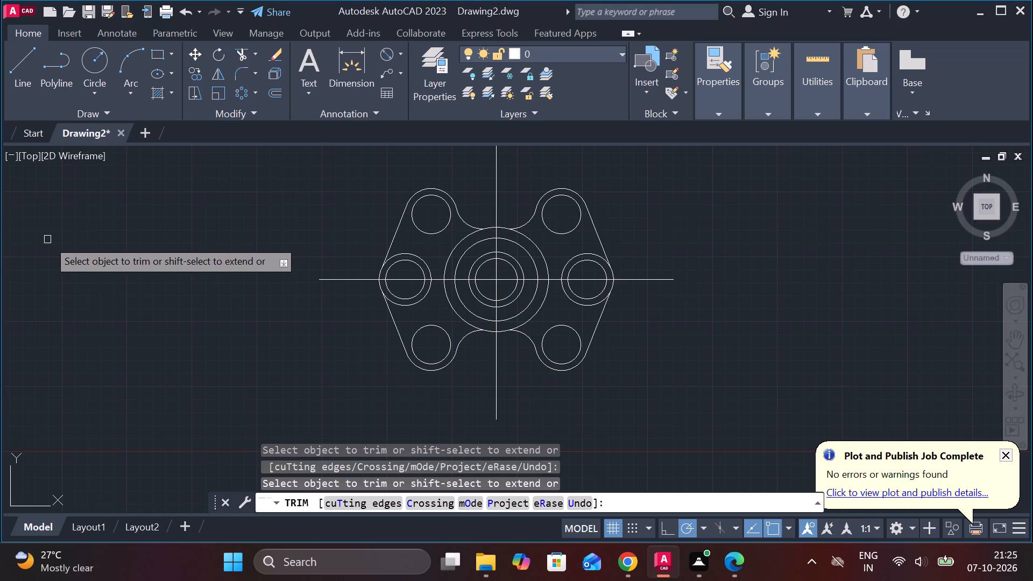
scroll(510, 197, "up", 1)
scroll(510, 197, "down", 1)
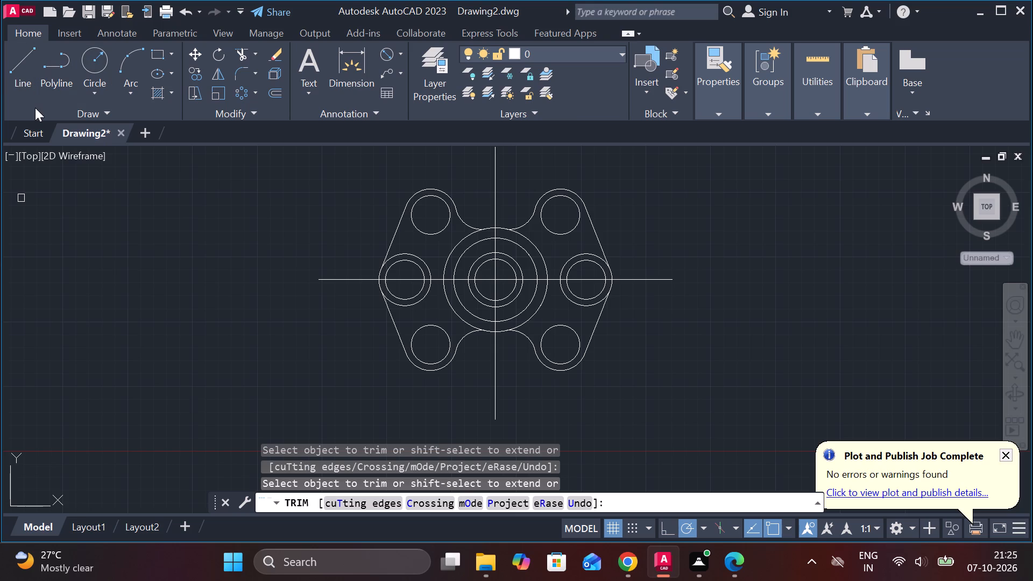
key("Escape")
key("Escape")
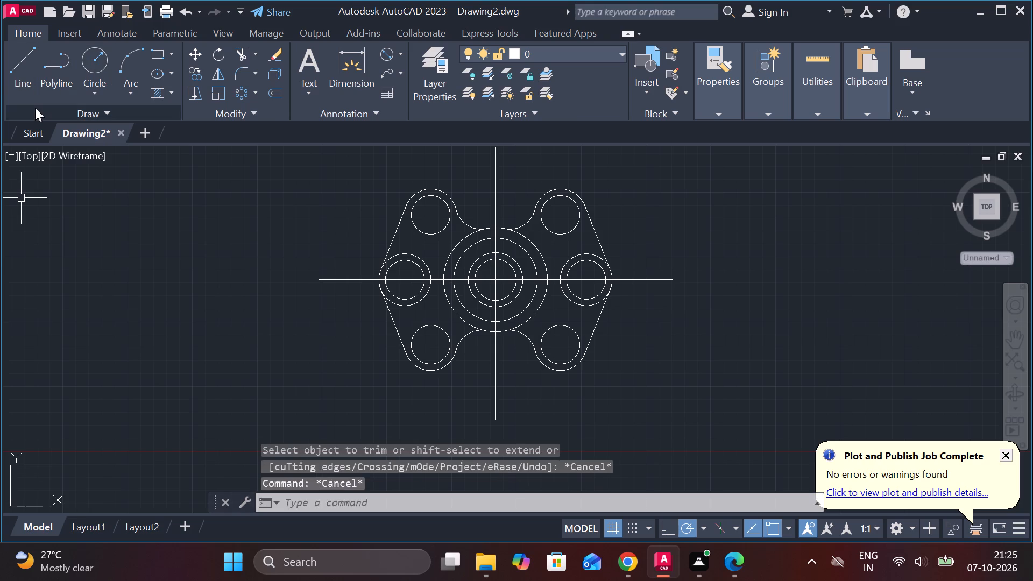
key("Escape")
key("Escape")
key("Escape")
key("Escape")
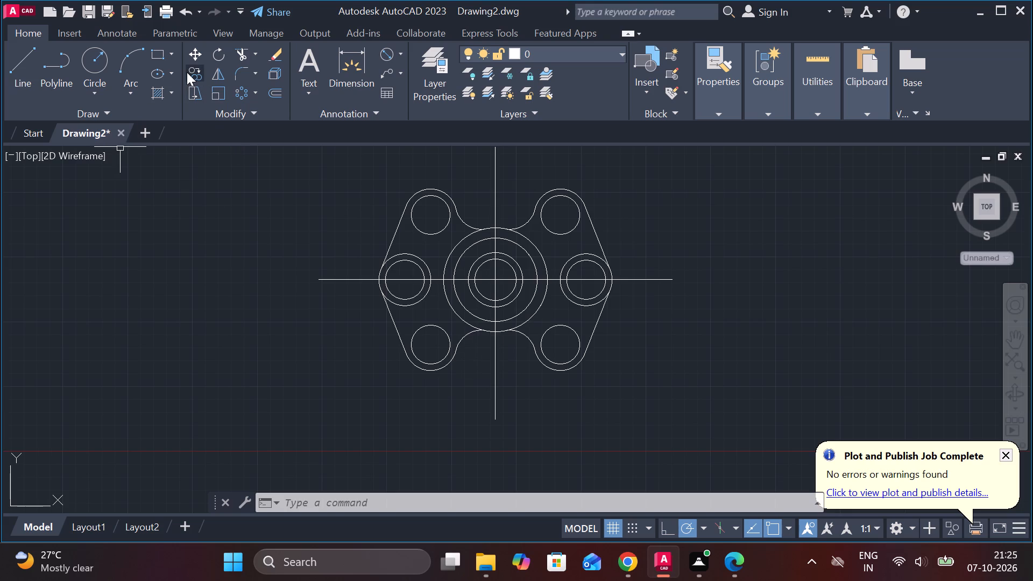
Copy the vertical centre line 3 units to each side, using the central circles' centre as base point.
left_click(497, 381)
left_click(200, 73)
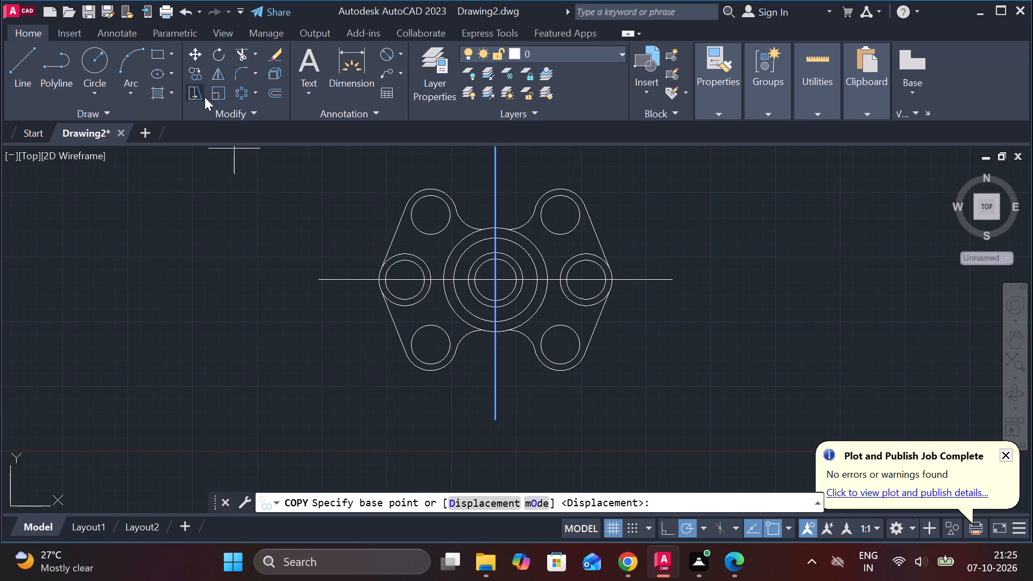
left_click(495, 279)
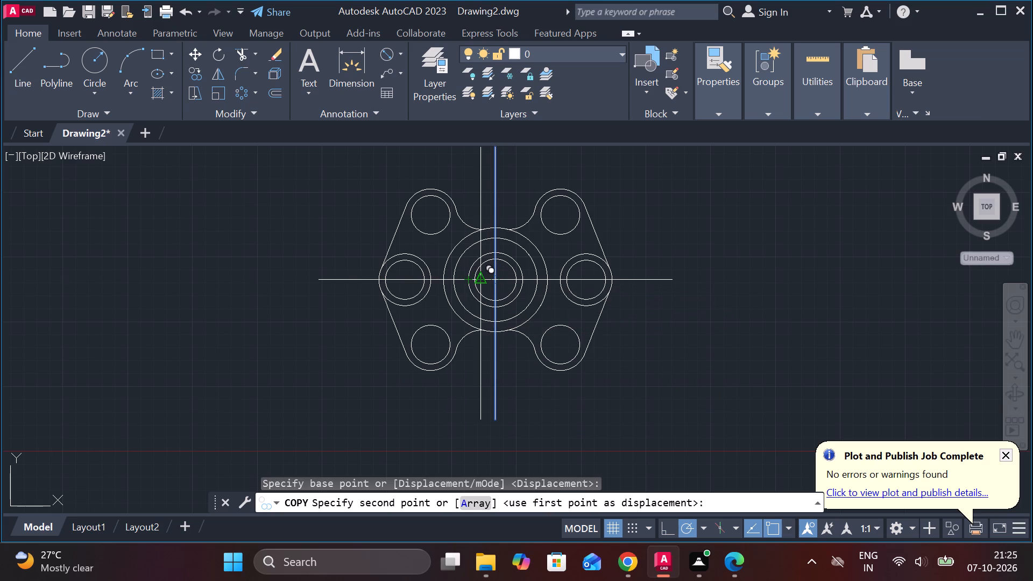
key("1")
key("0")
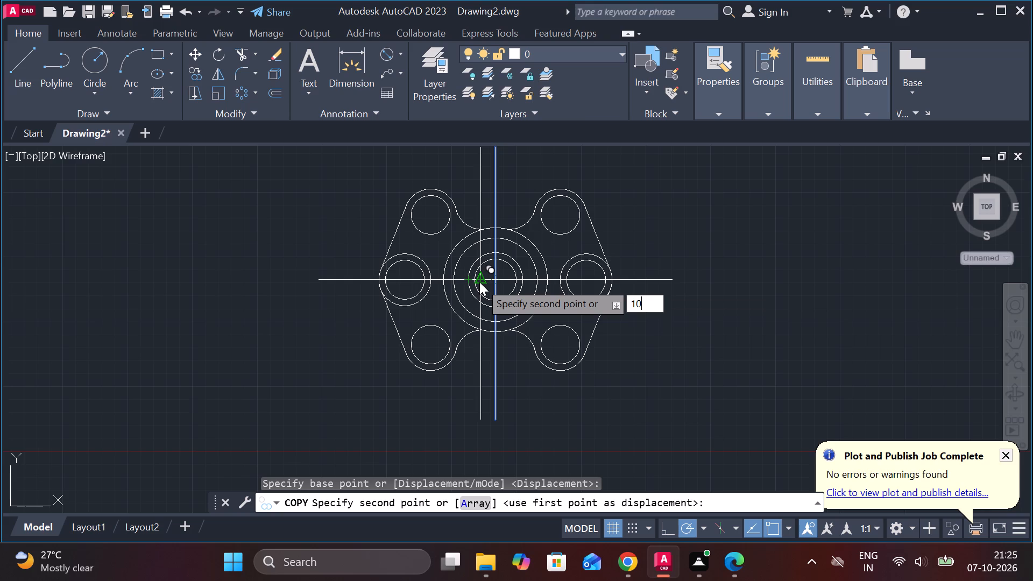
key("BackSpace")
key("BackSpace")
key("3")
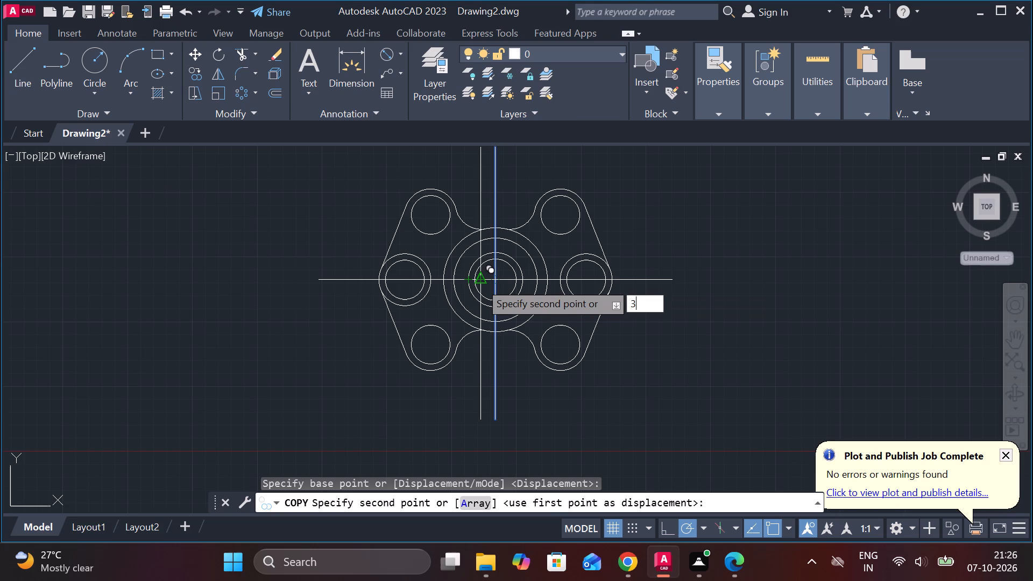
key("Return")
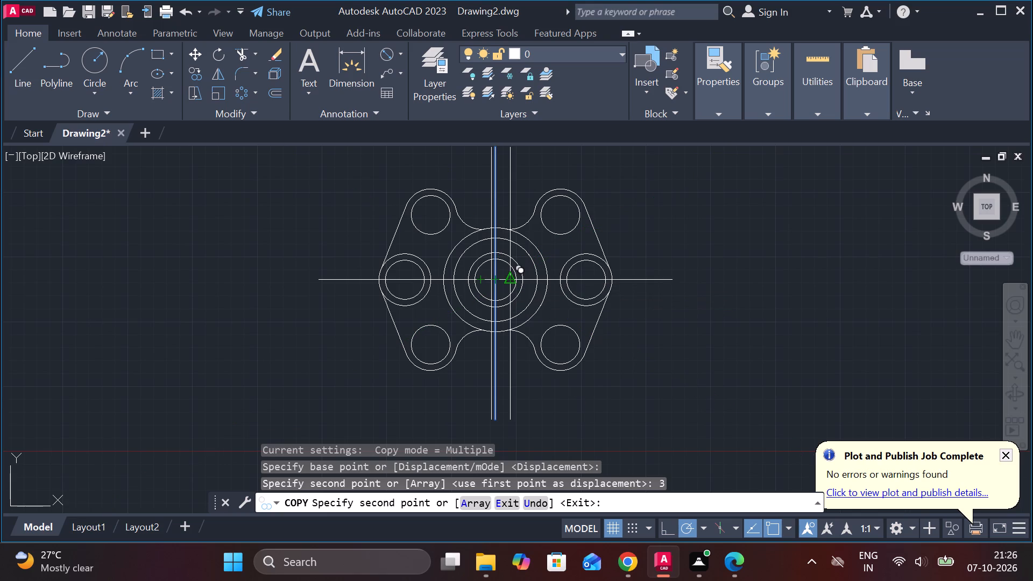
key("3")
key("Return")
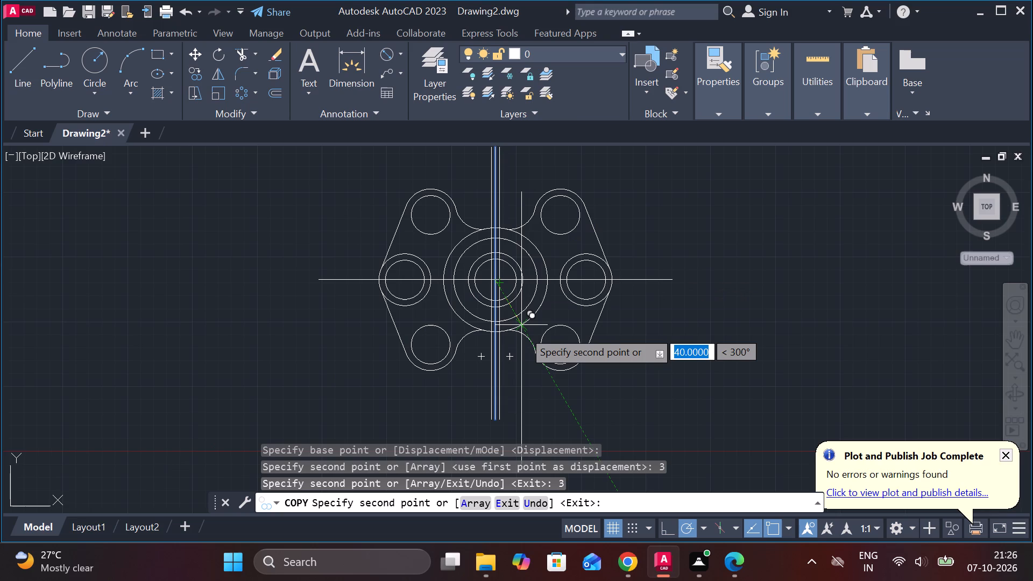
key("Escape")
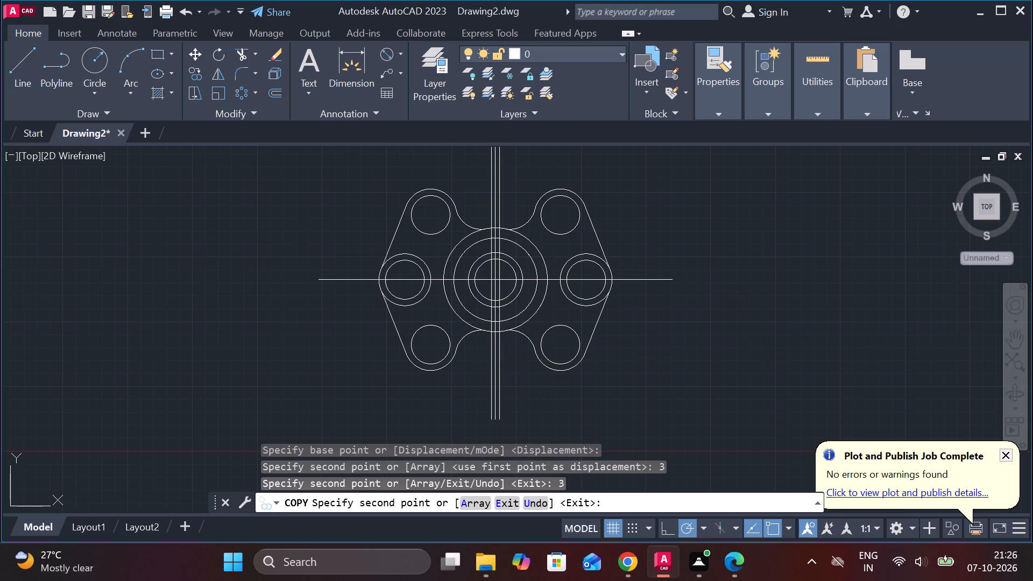
Trim the upper ends of both offset vertical lines back to the second-largest central circle.
scroll(526, 292, "up", 1)
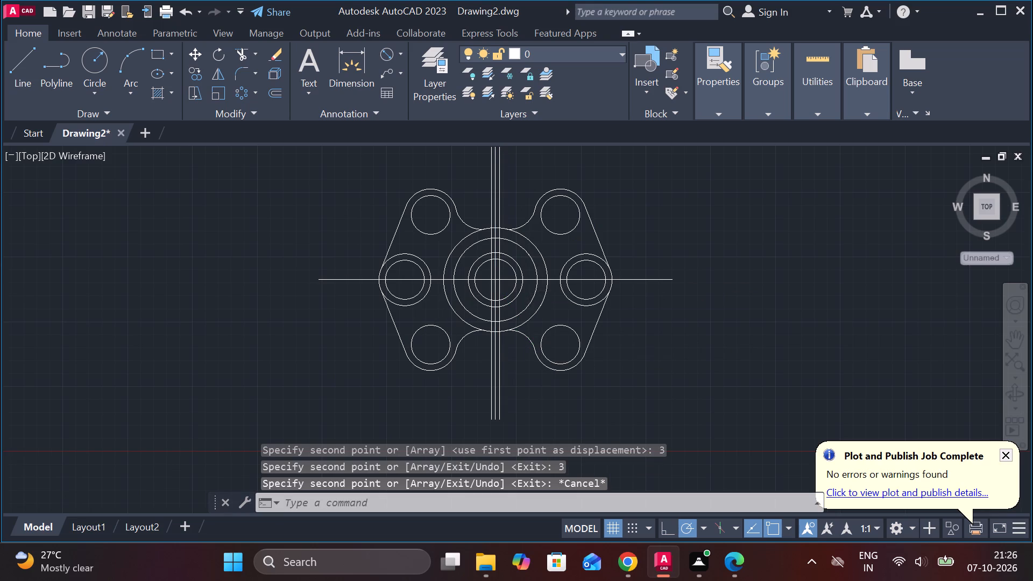
scroll(526, 292, "up", 1)
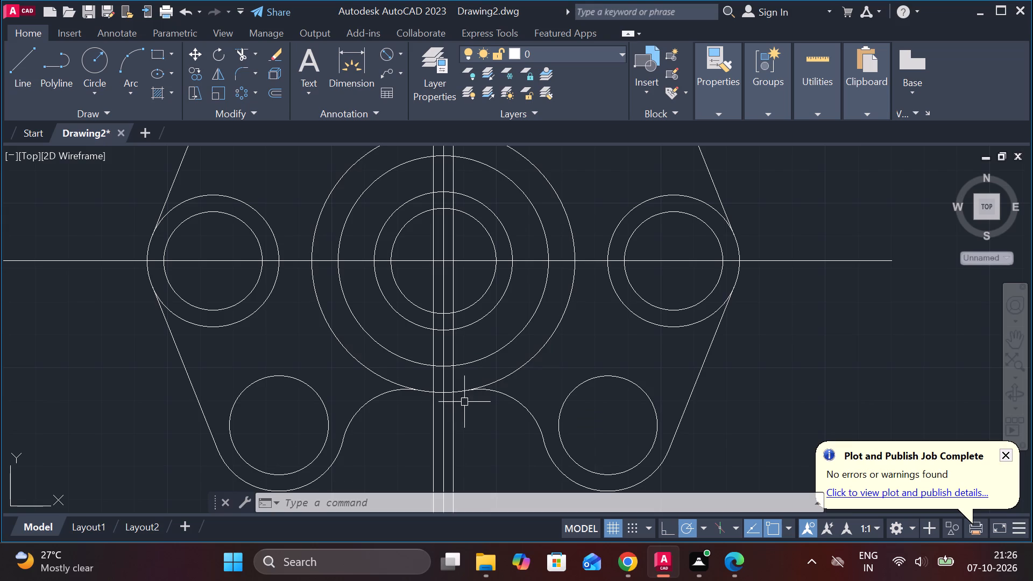
scroll(447, 393, "up", 2)
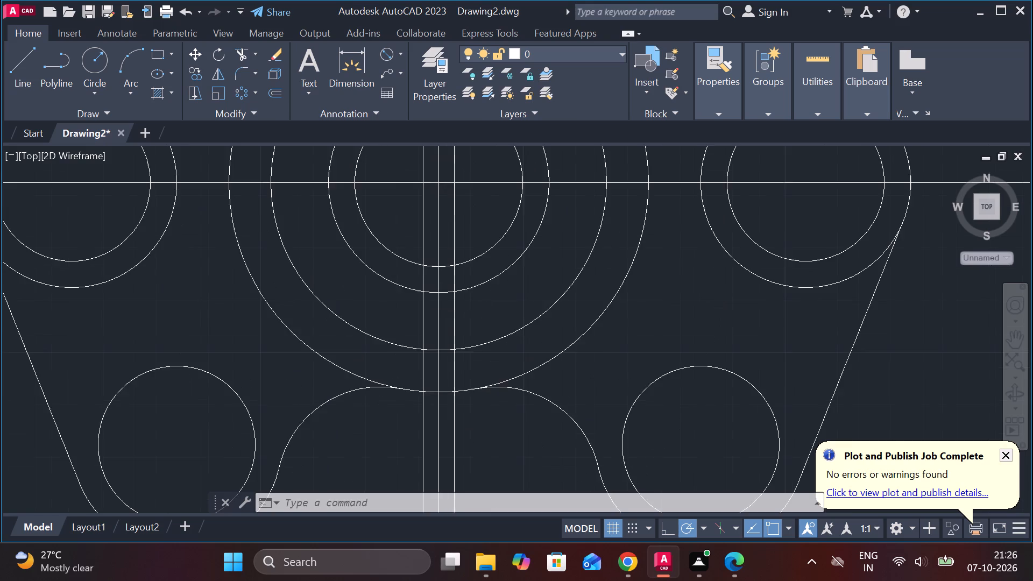
scroll(451, 406, "down", 1)
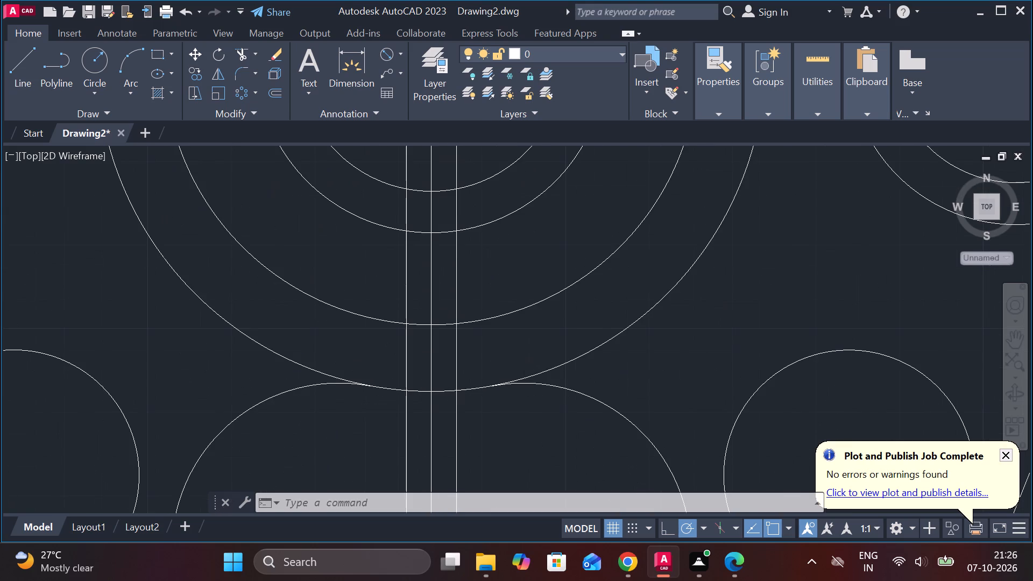
scroll(451, 406, "down", 1)
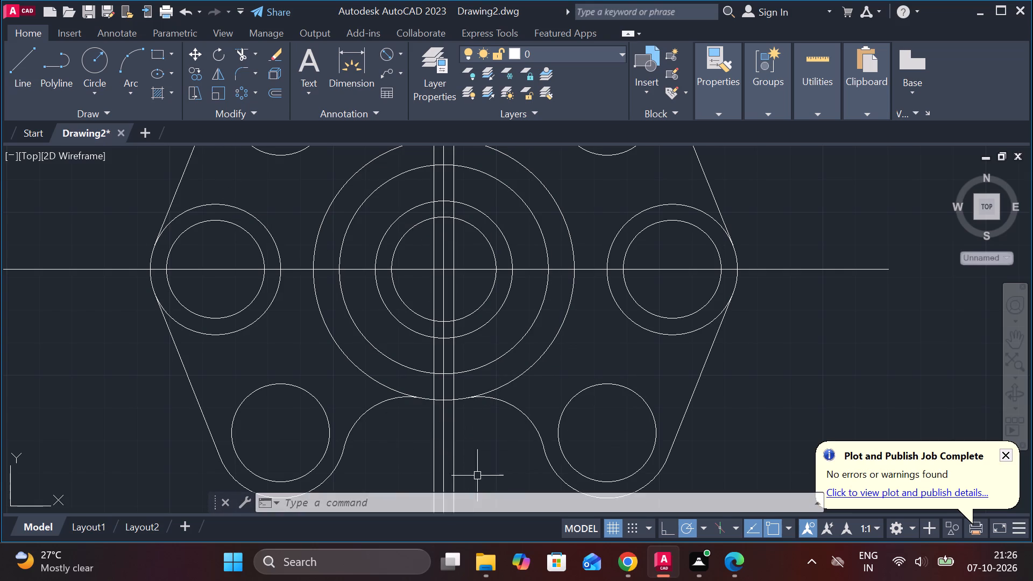
scroll(473, 418, "down", 2)
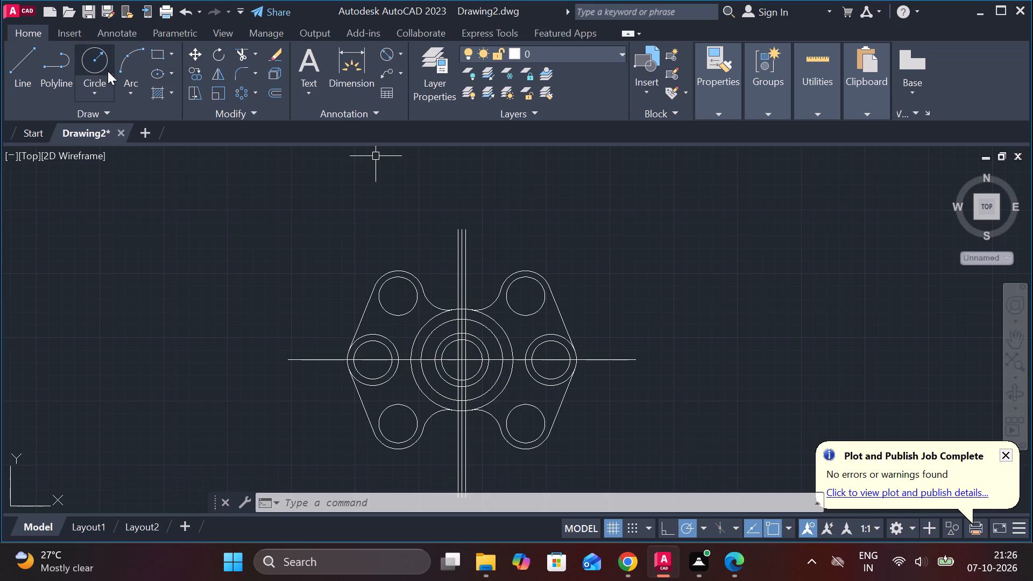
left_click(241, 60)
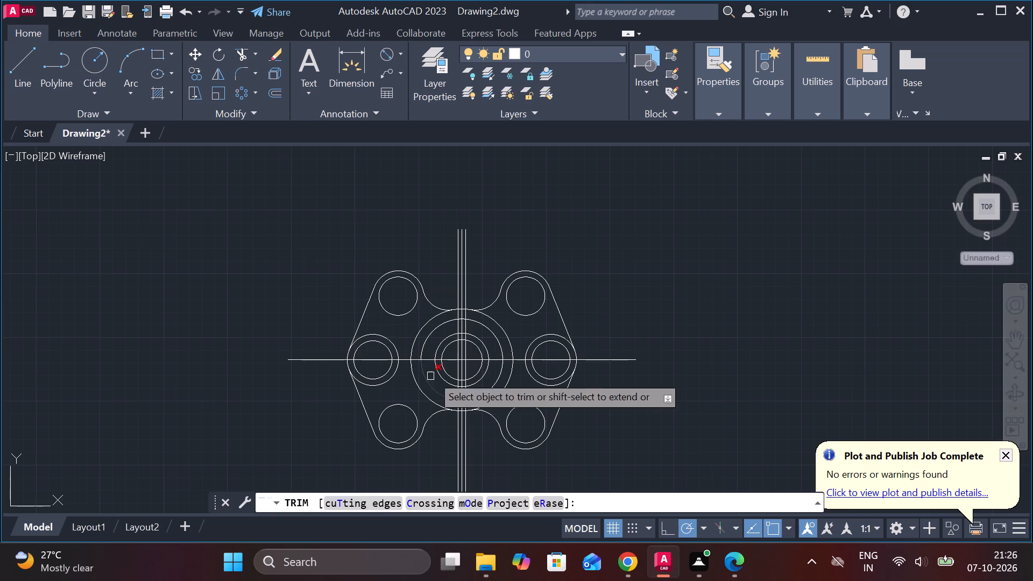
scroll(473, 286, "down", 1)
scroll(473, 286, "up", 3)
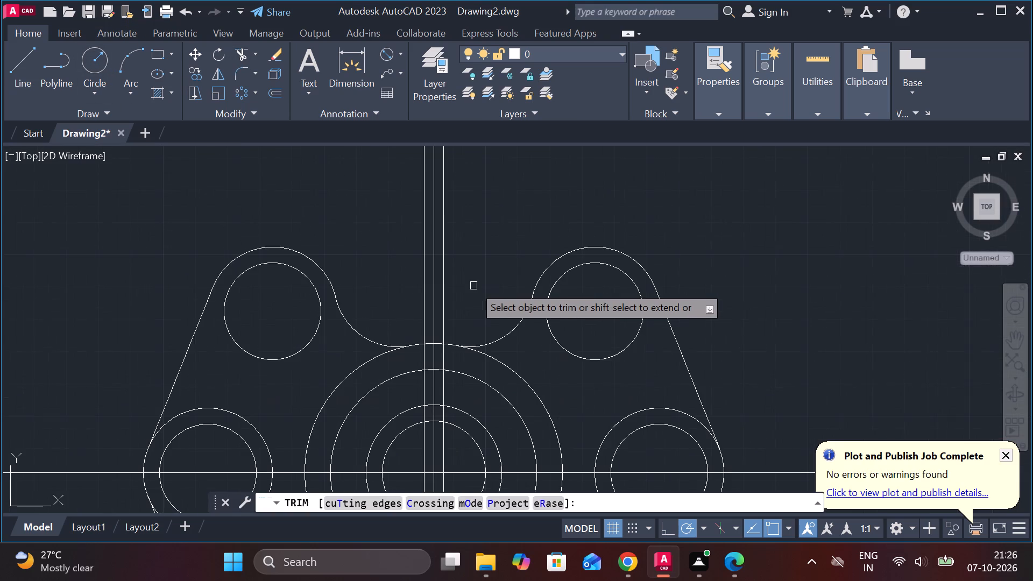
left_click(445, 281)
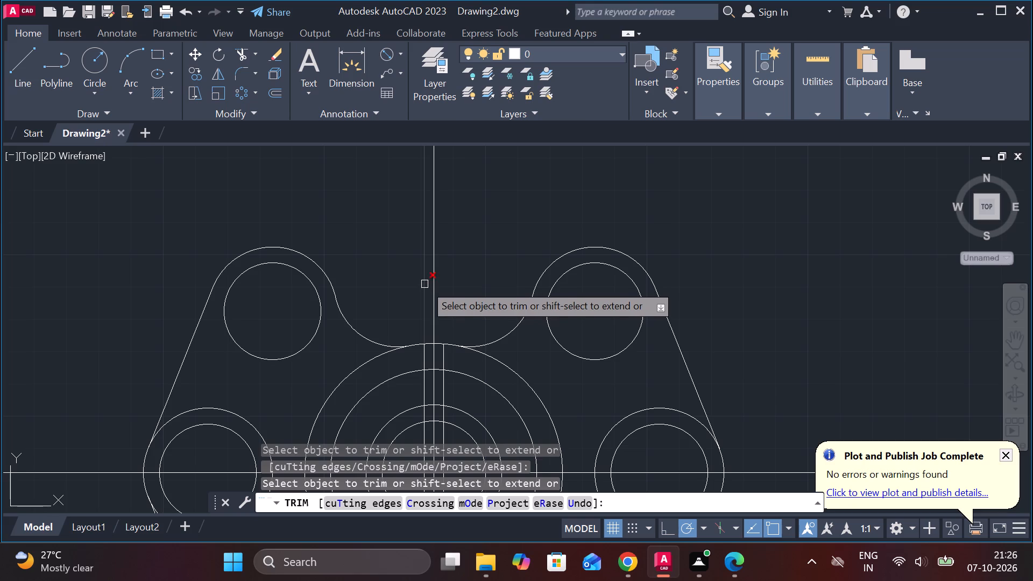
left_click(424, 284)
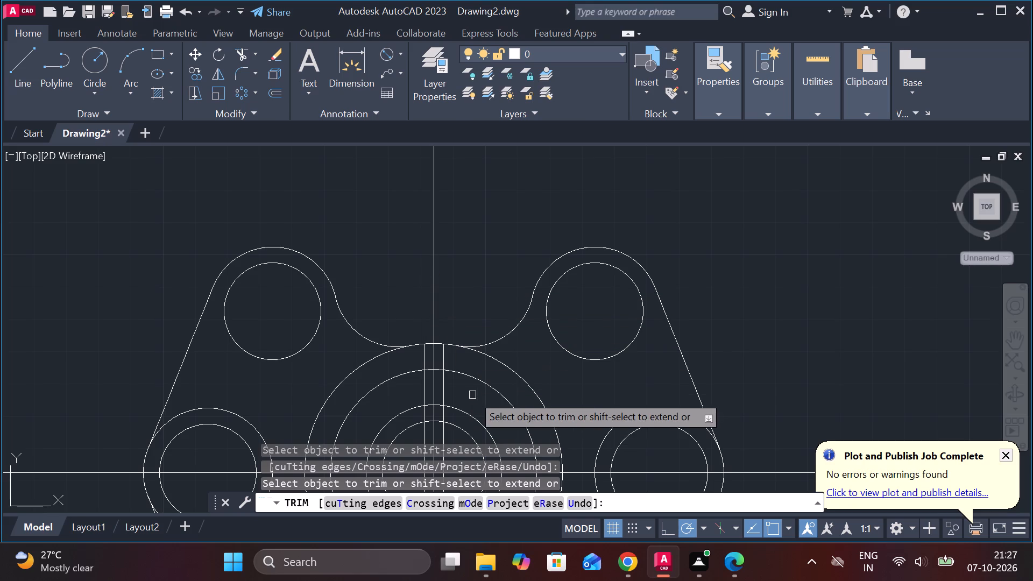
left_click(447, 358)
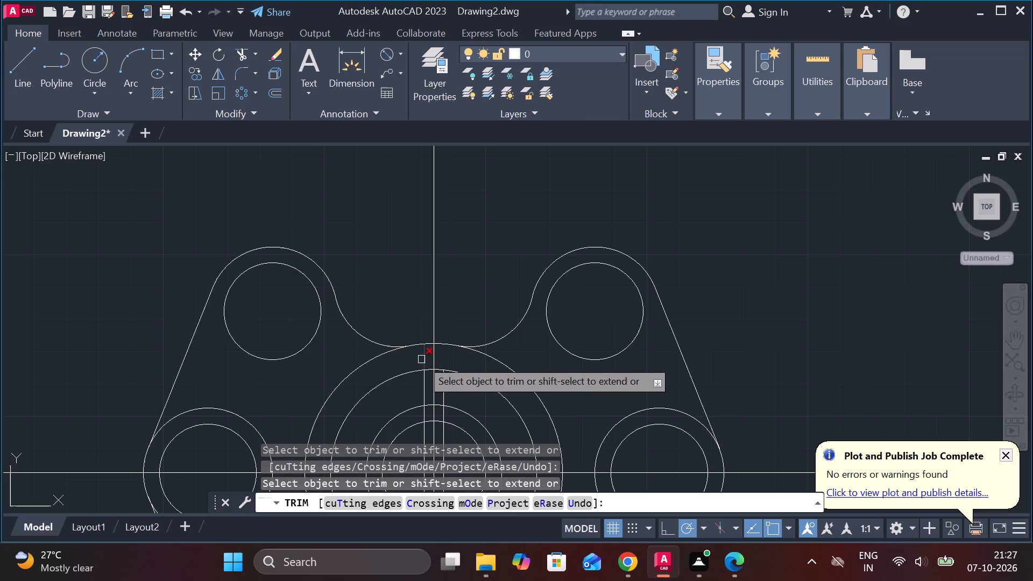
left_click(424, 359)
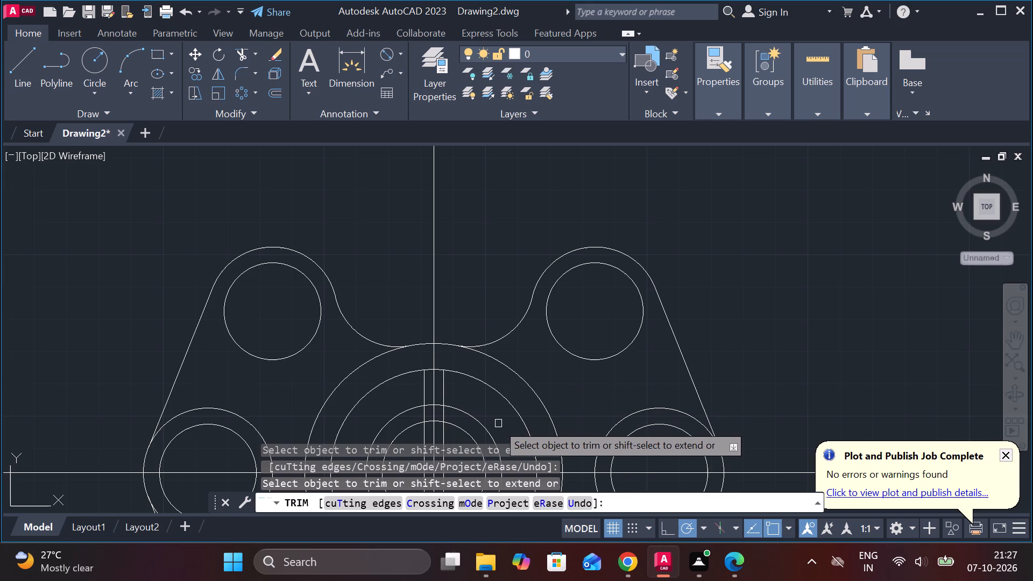
Trim both offset vertical lines between the horizontal centre line and the upper arc of the second-smallest central circle.
scroll(439, 420, "up", 1)
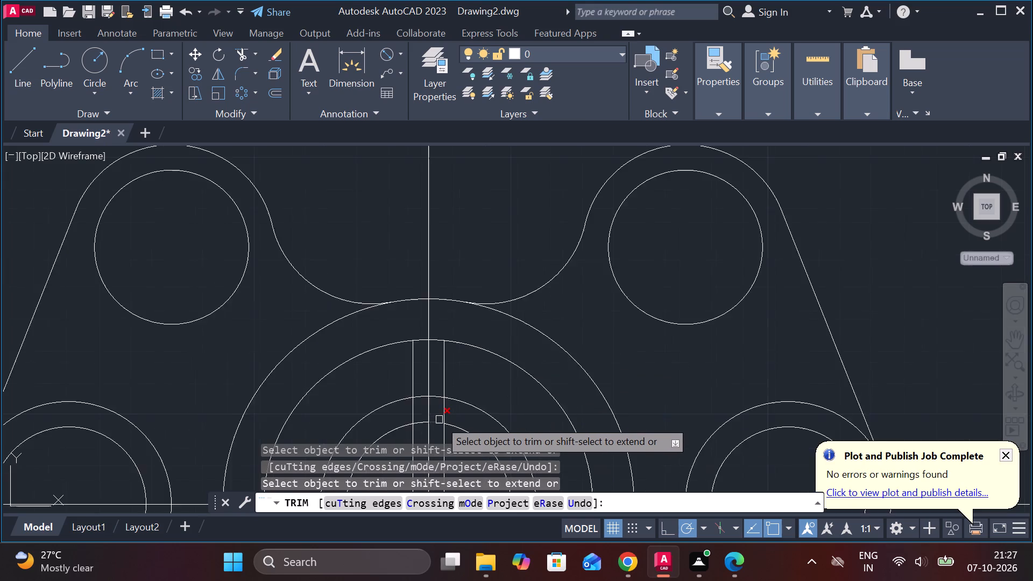
scroll(439, 420, "down", 2)
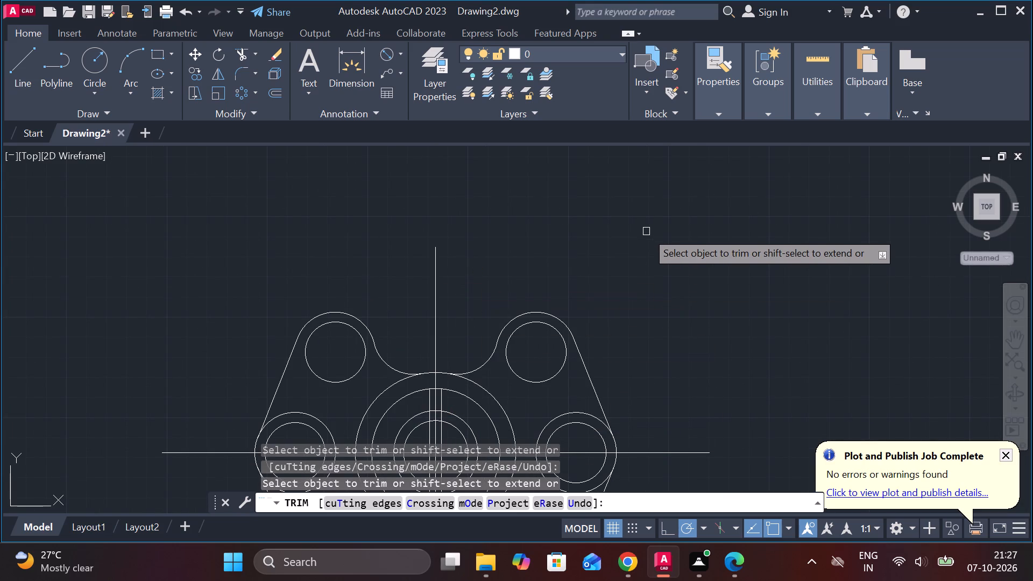
scroll(646, 233, "down", 1)
scroll(503, 400, "up", 1)
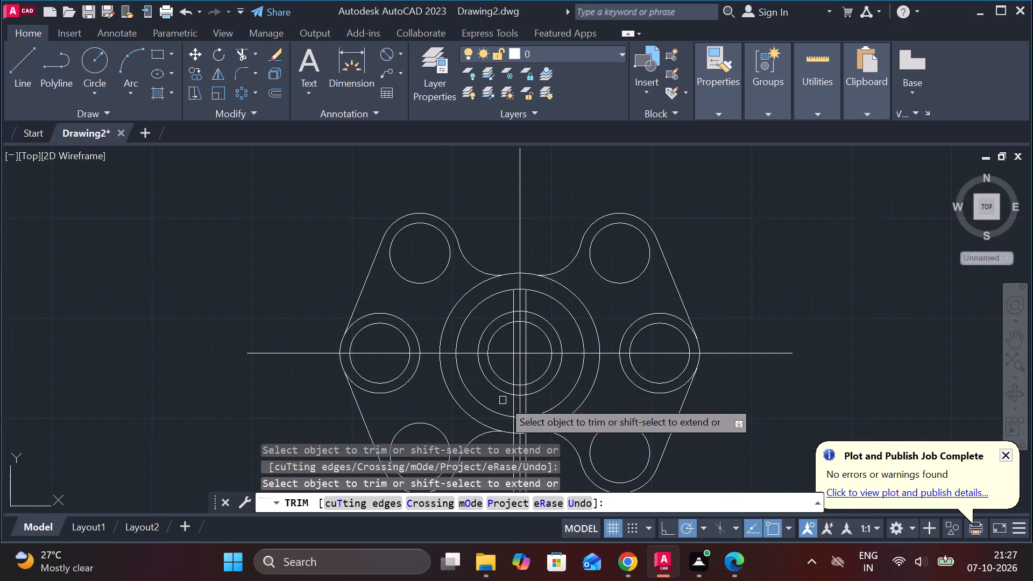
scroll(503, 400, "up", 1)
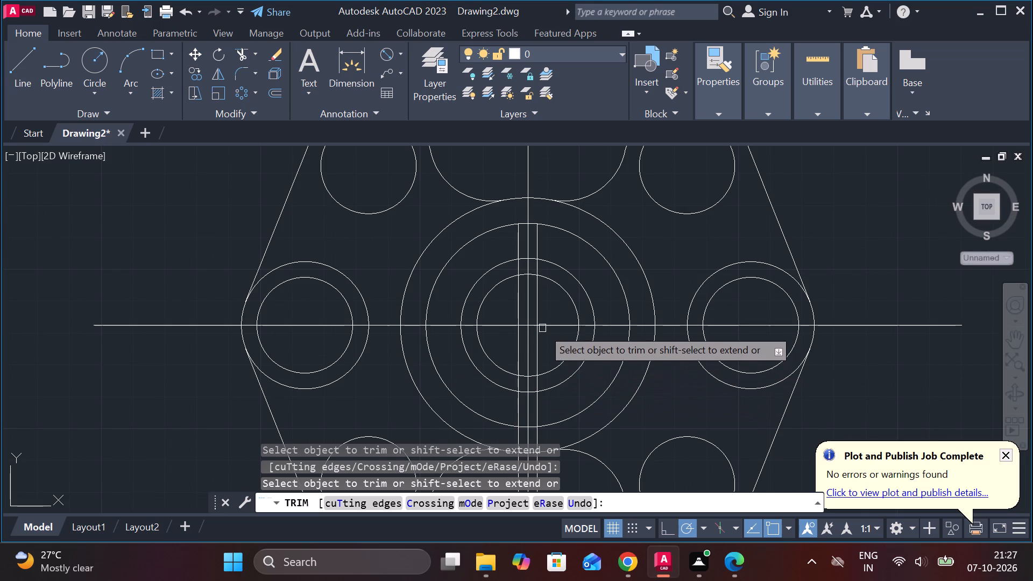
left_click(536, 306)
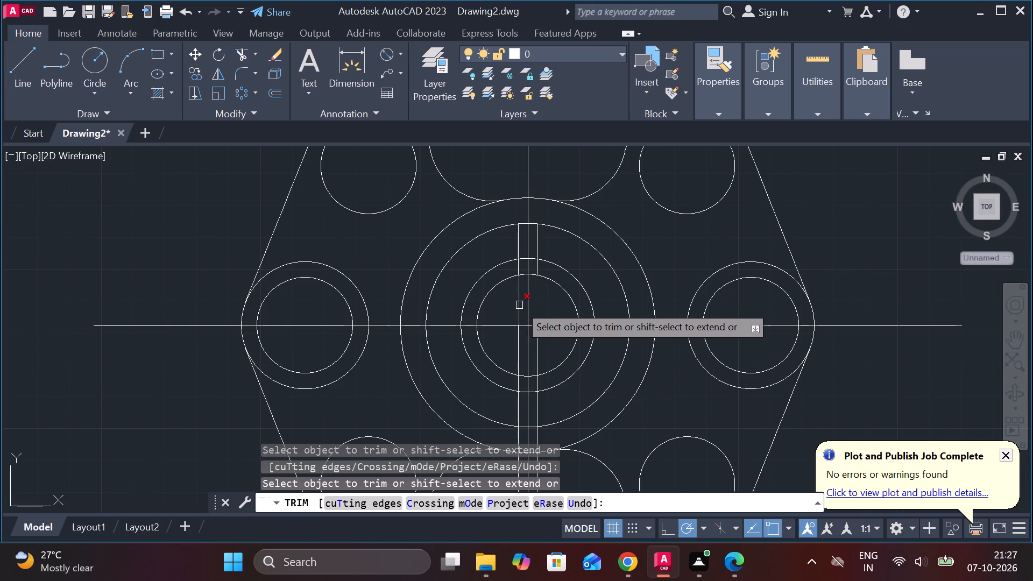
left_click(519, 305)
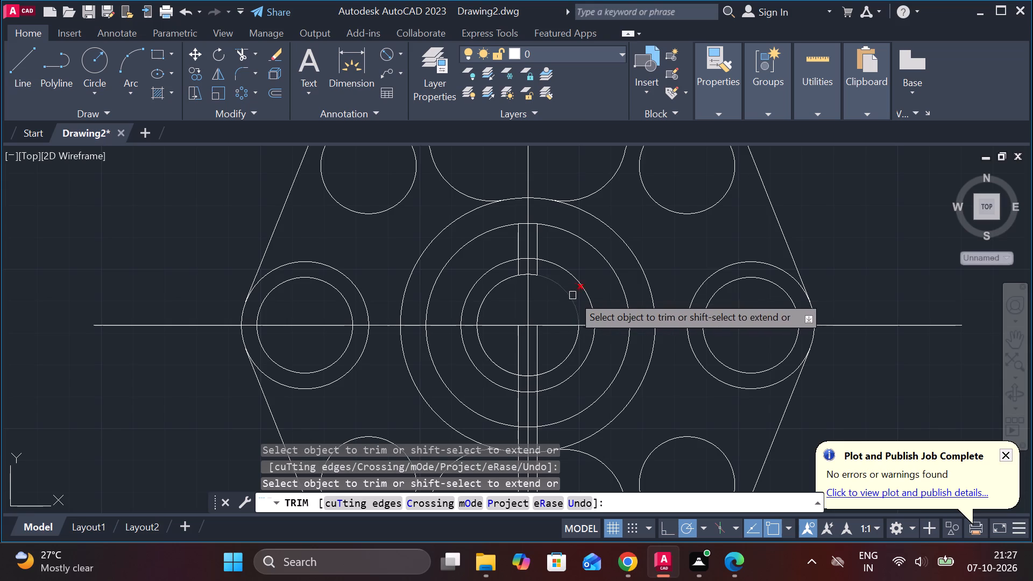
left_click(541, 269)
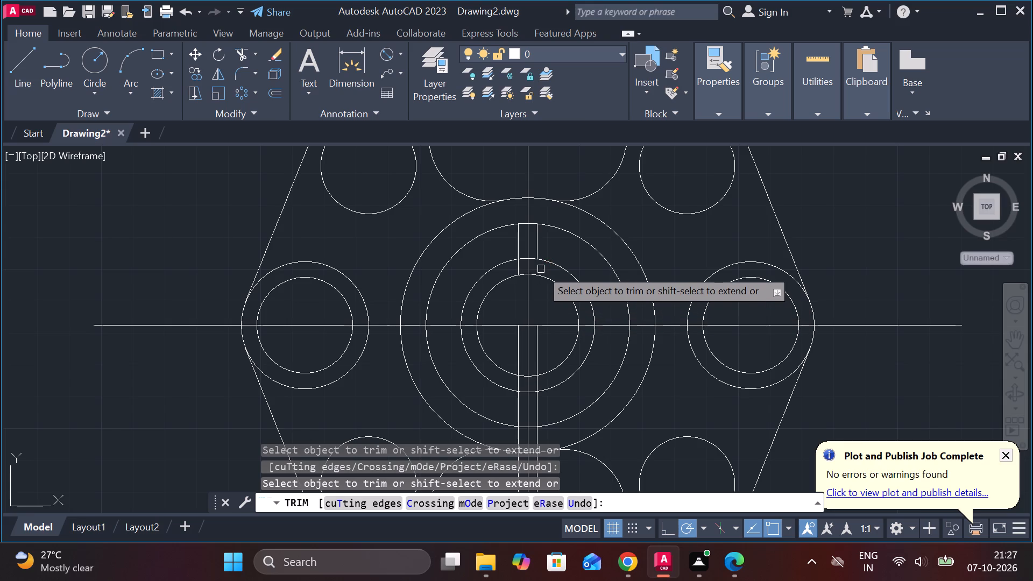
left_click(522, 272)
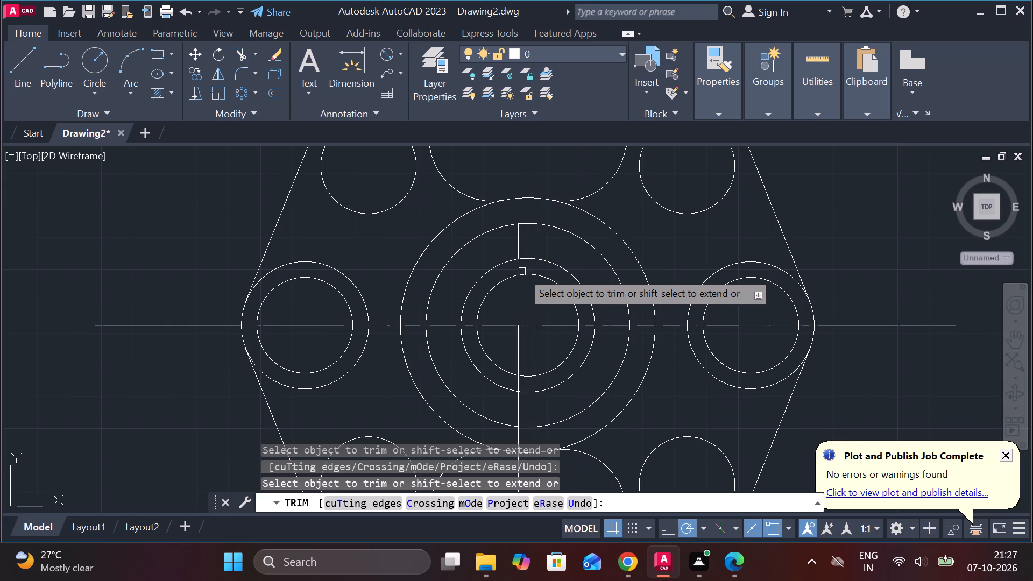
Trim the upper arcs of the second-largest and second-smallest central circles between the two offset vertical lines.
scroll(520, 226, "down", 2)
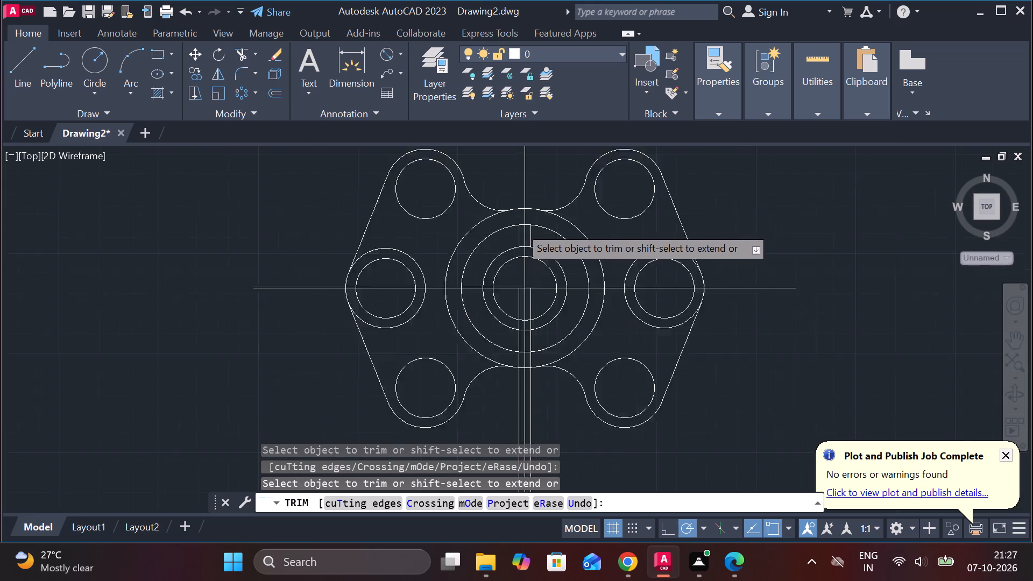
scroll(520, 226, "up", 4)
left_click(518, 219)
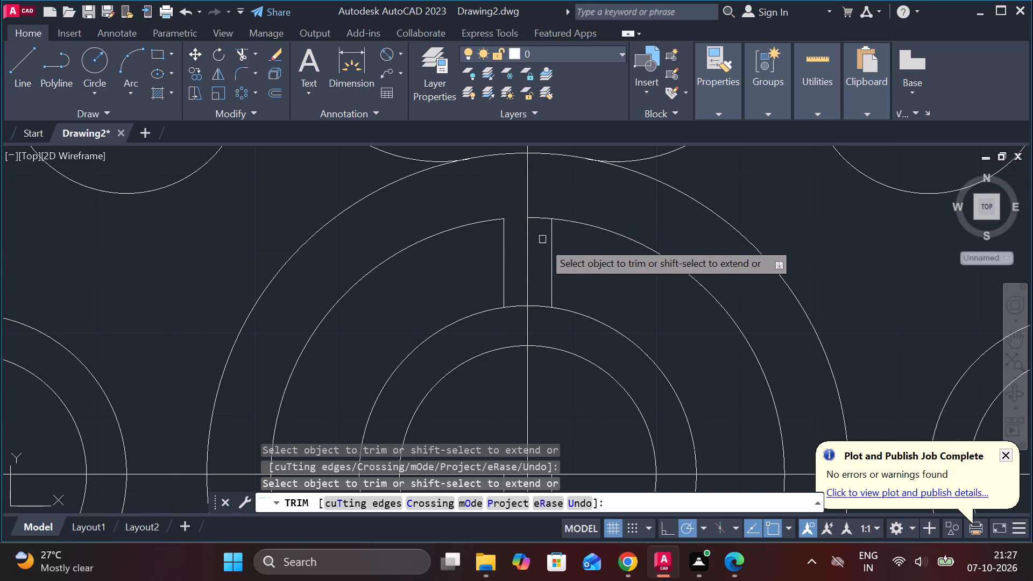
left_click(543, 218)
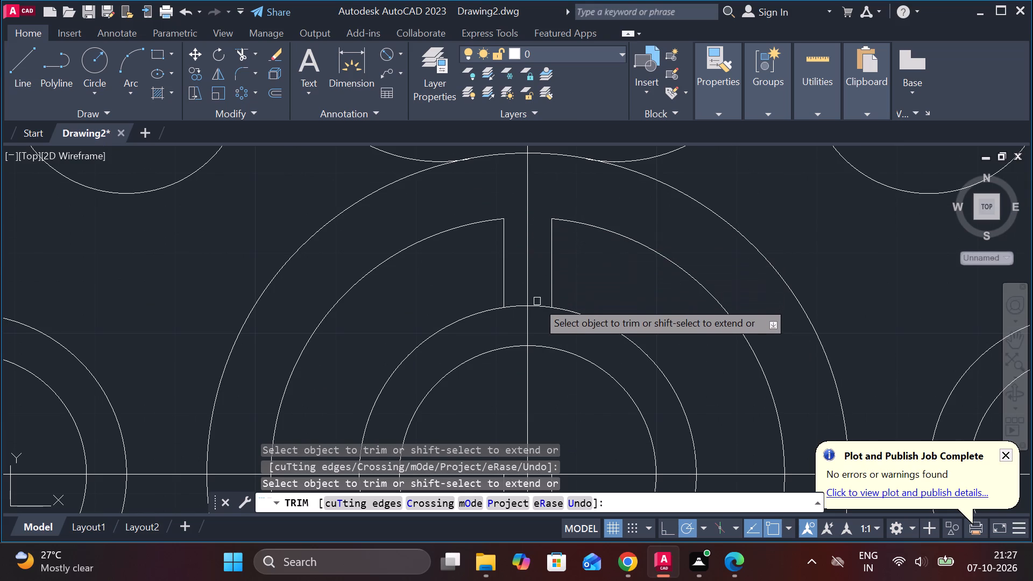
left_click(537, 302)
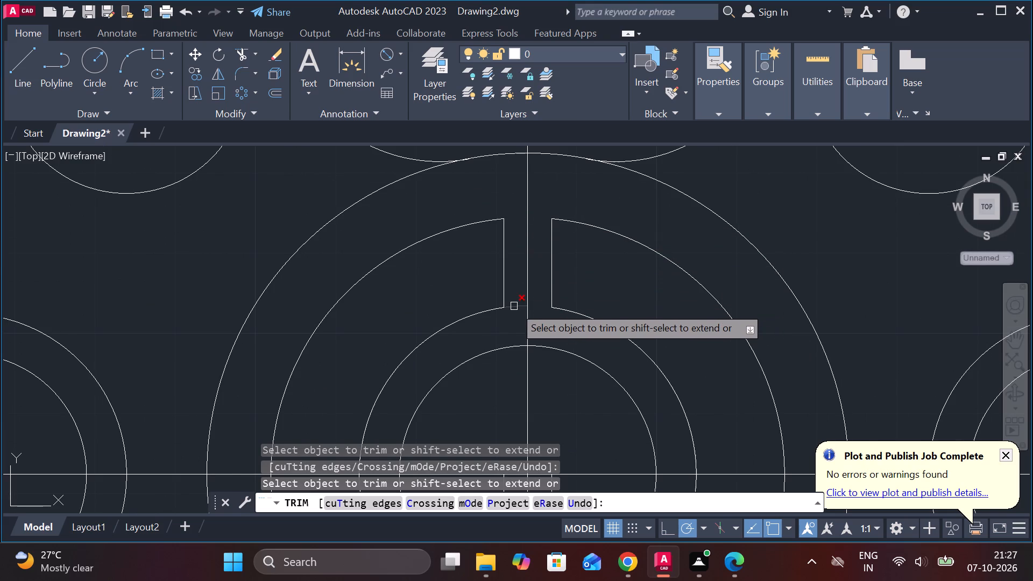
left_click(514, 306)
Trim the lower arcs of the second-smallest and second-largest central circles between the two offset vertical lines.
scroll(534, 331, "down", 4)
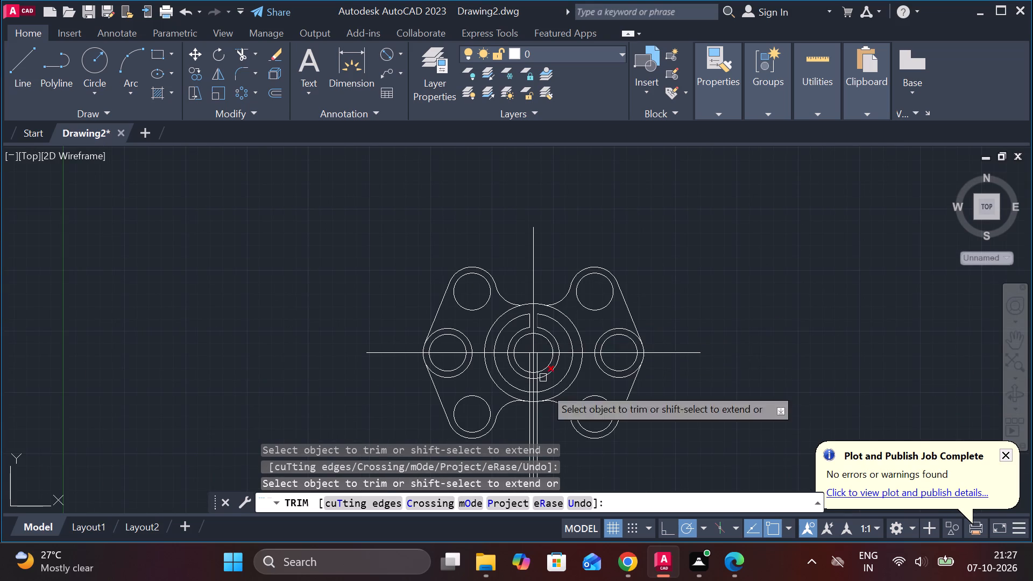
scroll(546, 415, "up", 4)
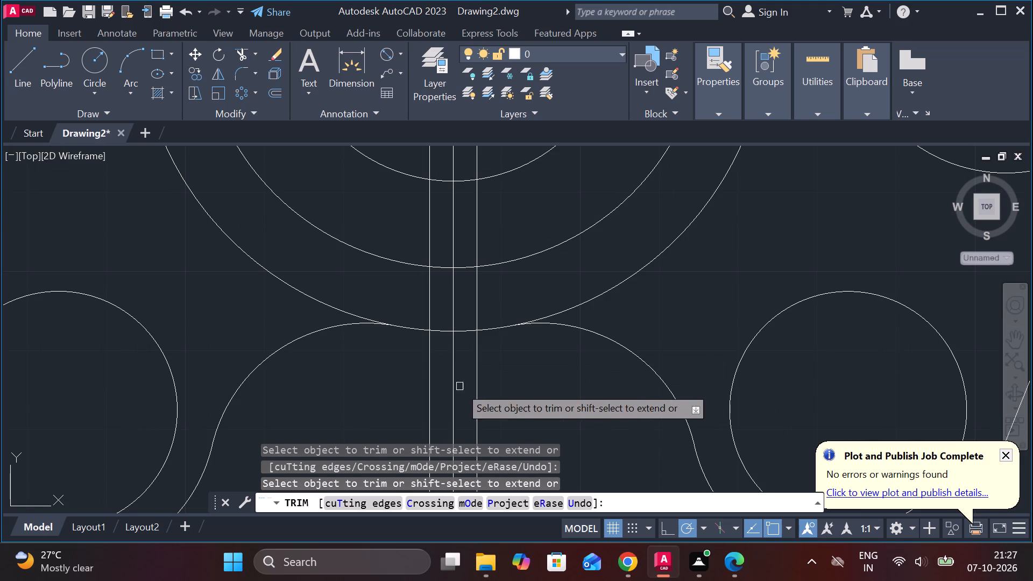
left_click(470, 183)
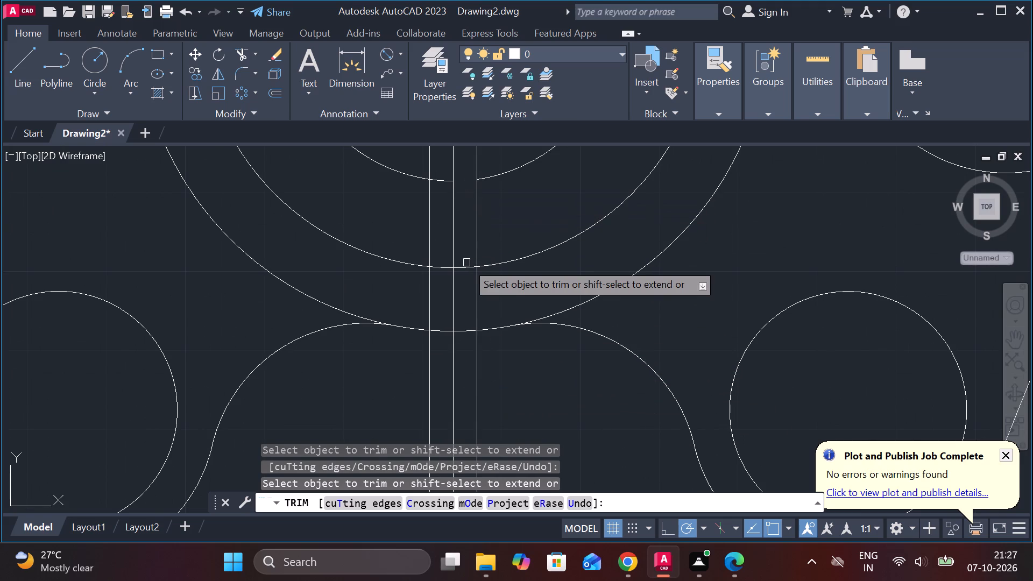
left_click(466, 270)
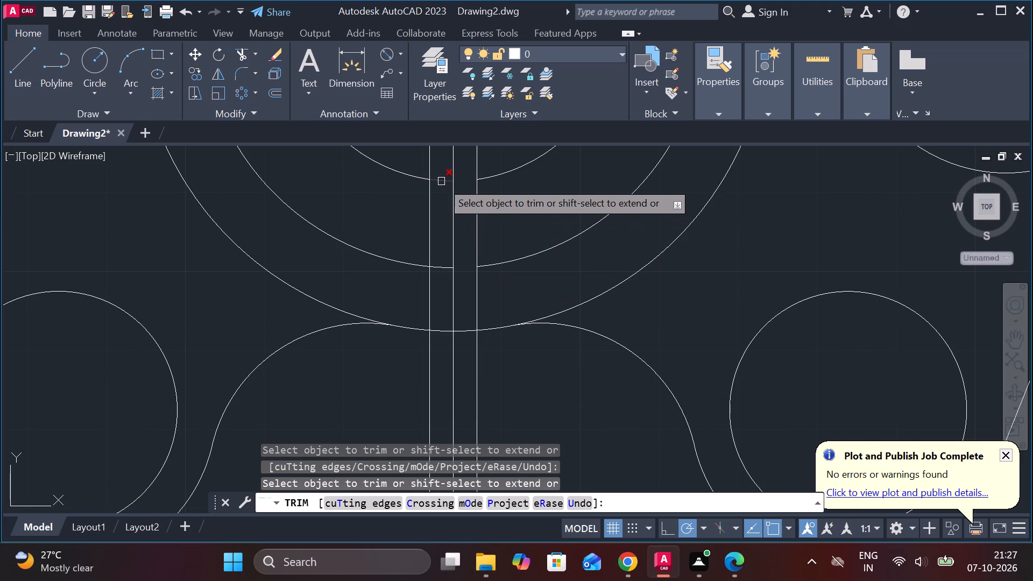
left_click(441, 181)
left_click(445, 269)
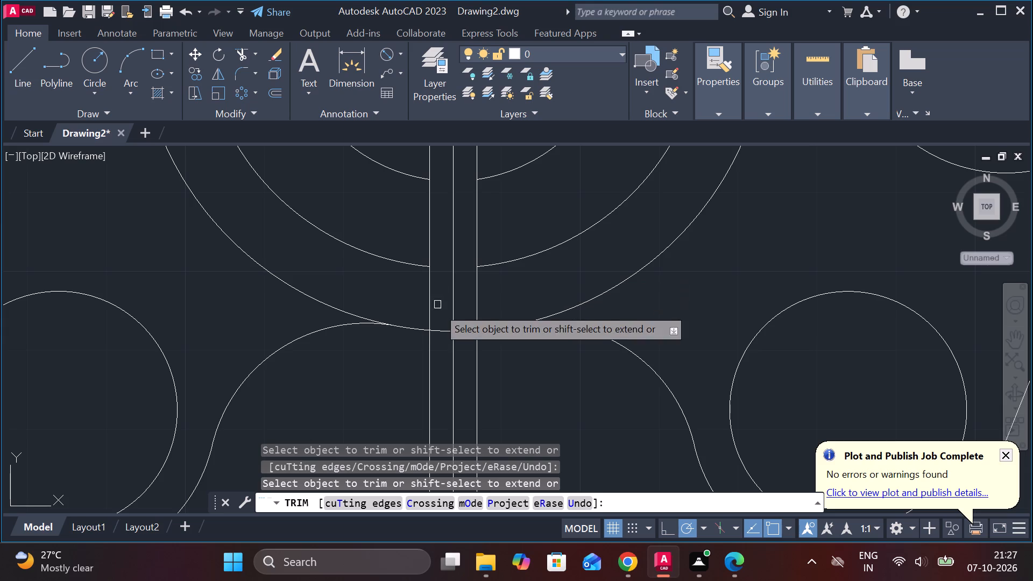
Trim the lower ends of both offset vertical lines back to the second-largest central circle.
left_click(433, 392)
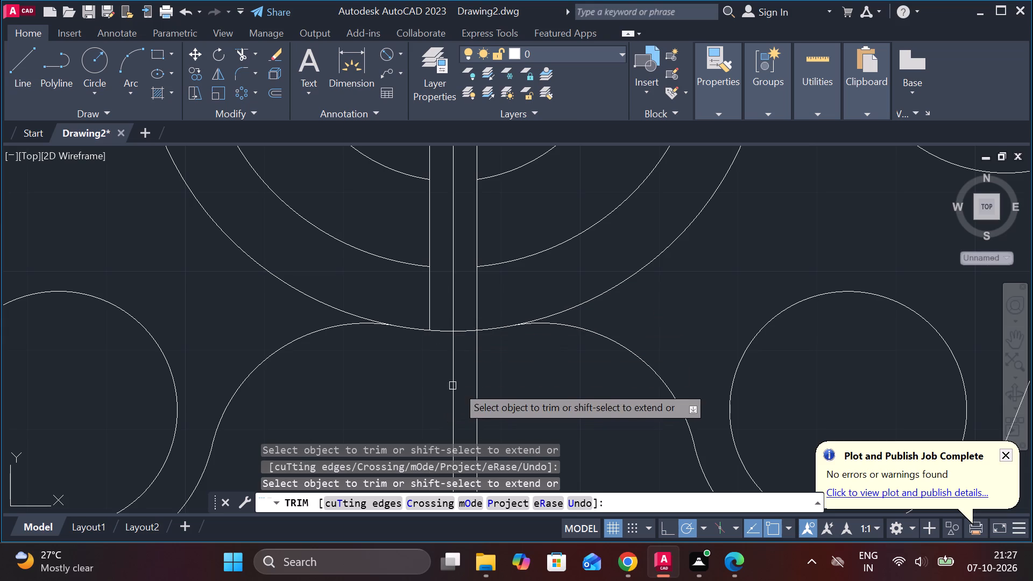
left_click(473, 393)
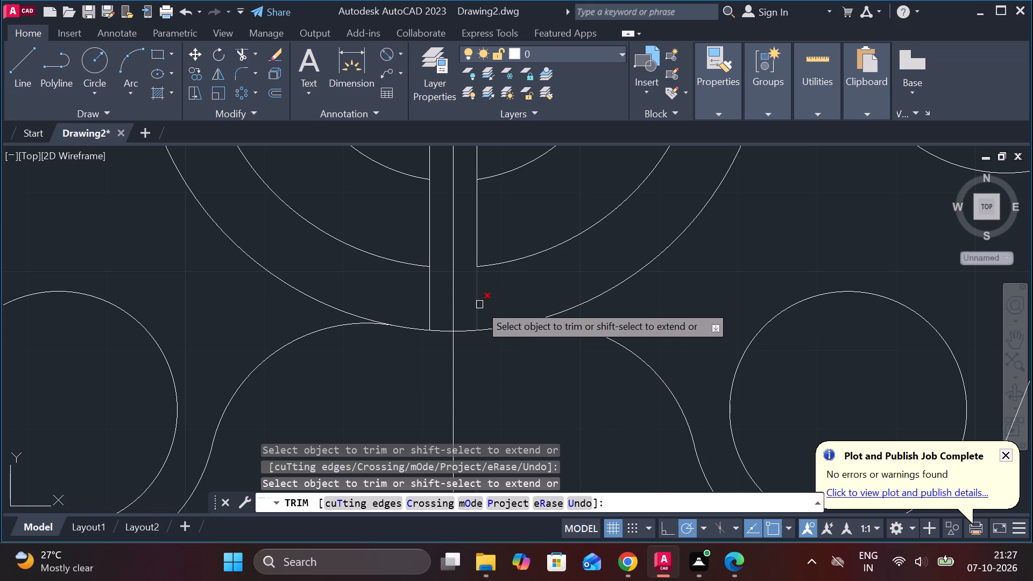
left_click(479, 304)
left_click(431, 307)
Trim both offset vertical lines between the horizontal centre line and the lower arc of the second-smallest central circle.
scroll(434, 307, "up", 1)
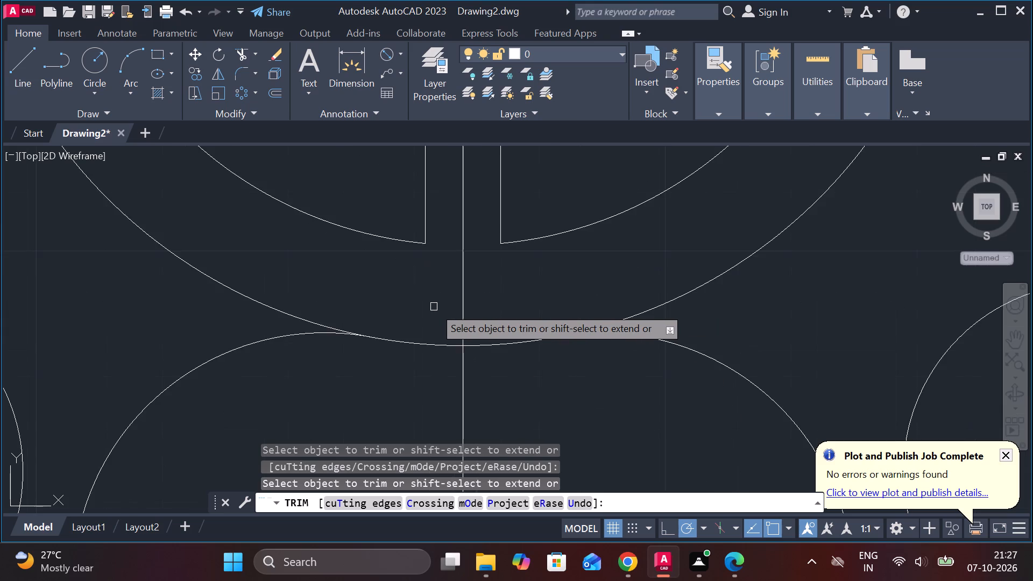
scroll(434, 307, "down", 3)
scroll(505, 235, "down", 1)
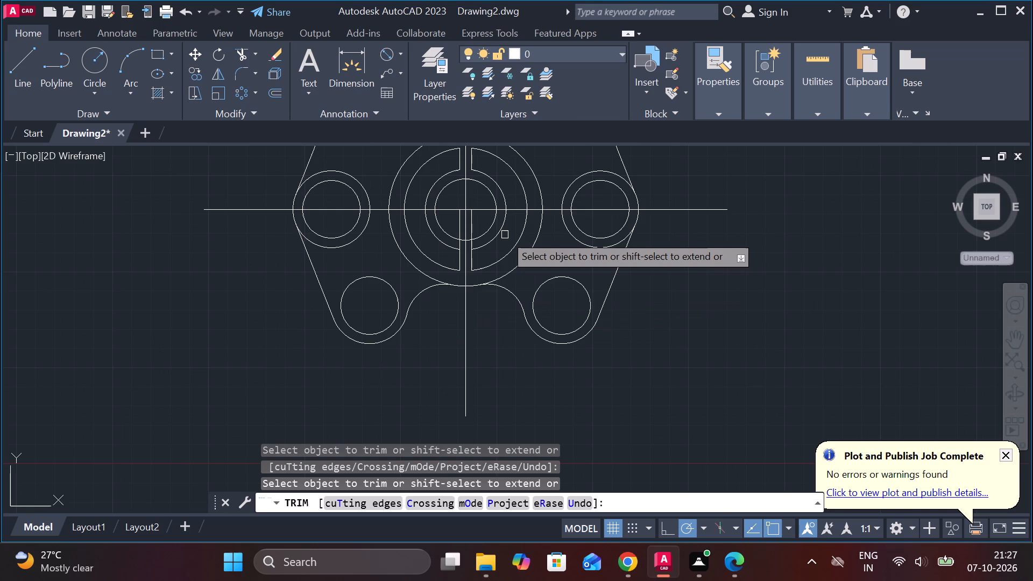
scroll(472, 224, "up", 1)
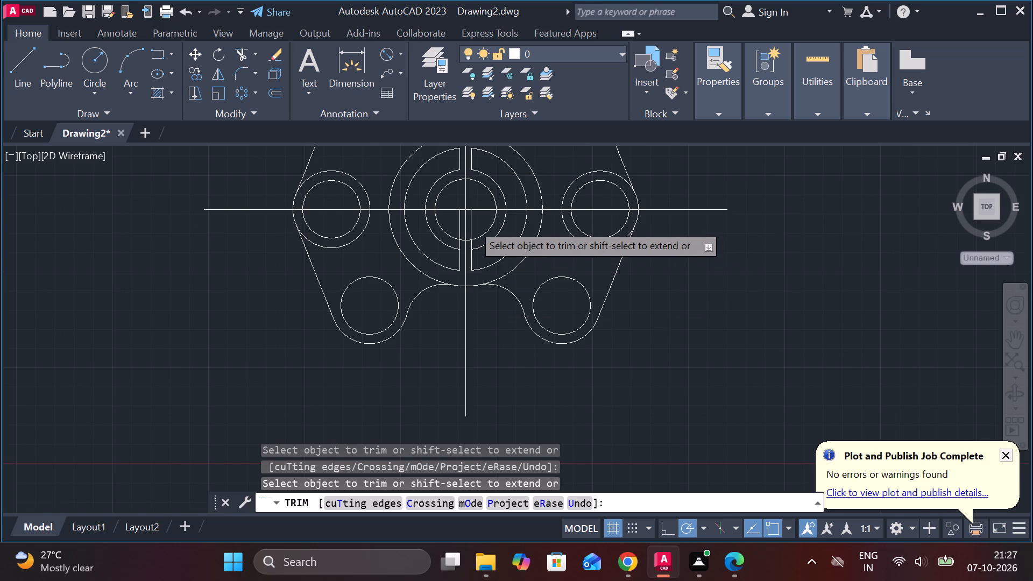
scroll(472, 224, "up", 1)
left_click(466, 228)
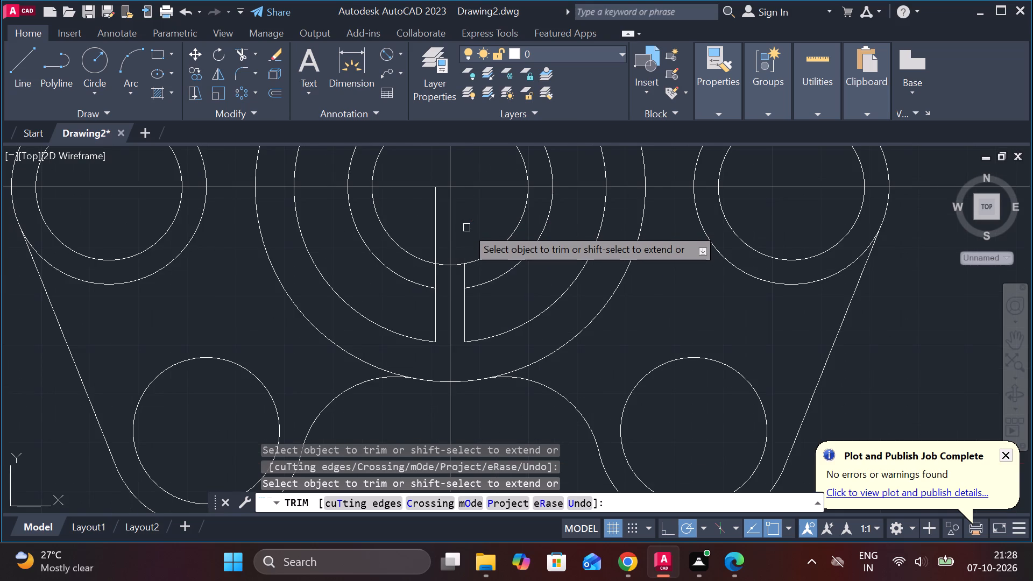
left_click(439, 228)
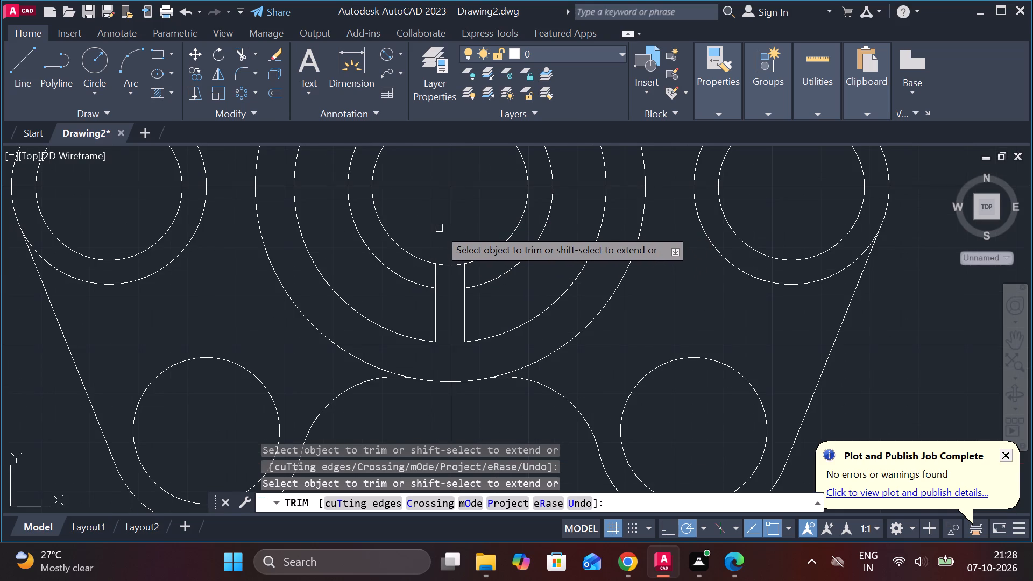
left_click(468, 274)
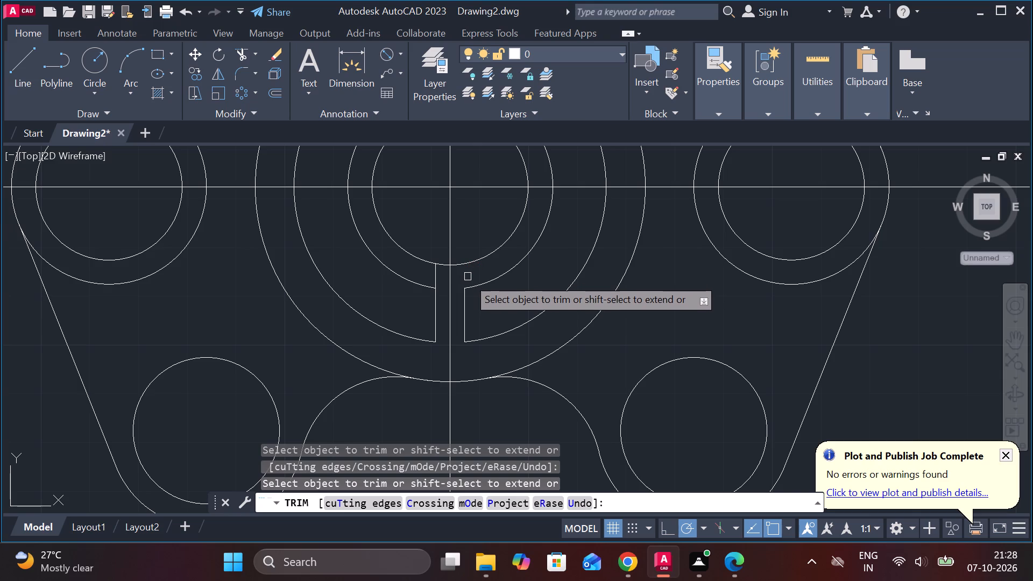
left_click(437, 276)
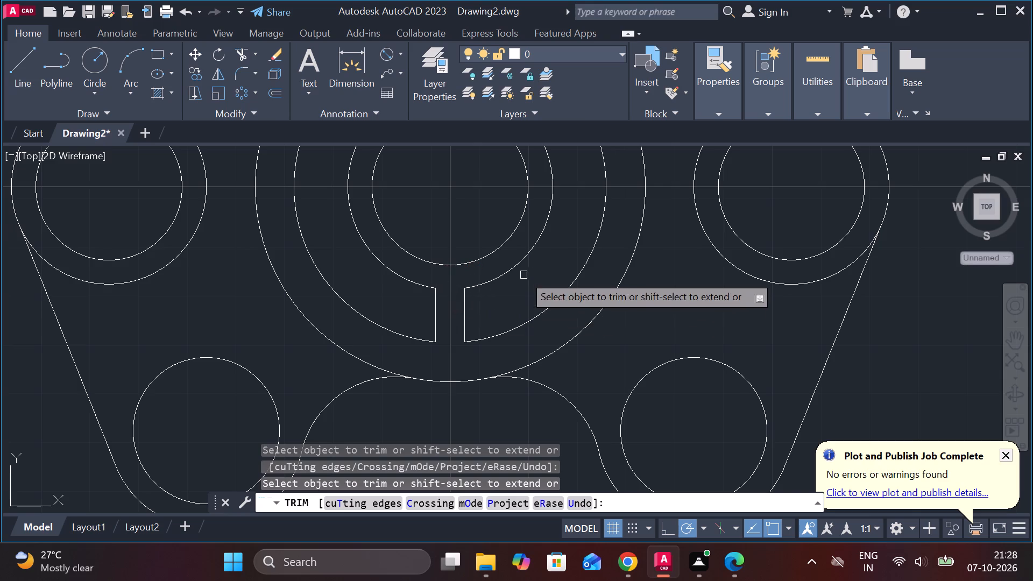
Examine the trimmed central slot and the whole part outline for leftover segments, and end Trim.
scroll(464, 213, "up", 1)
scroll(464, 213, "down", 3)
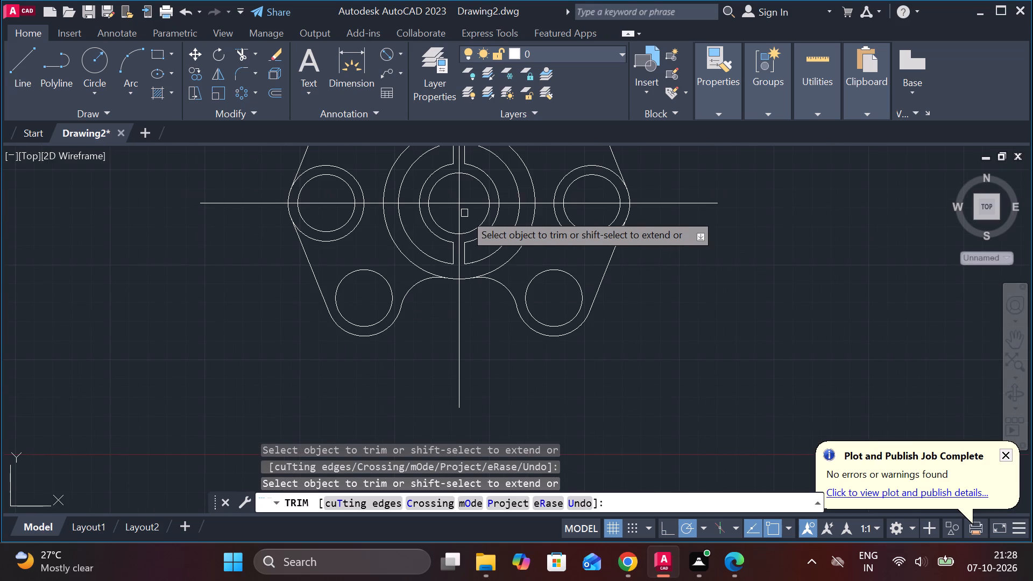
scroll(590, 166, "up", 2)
scroll(590, 166, "down", 2)
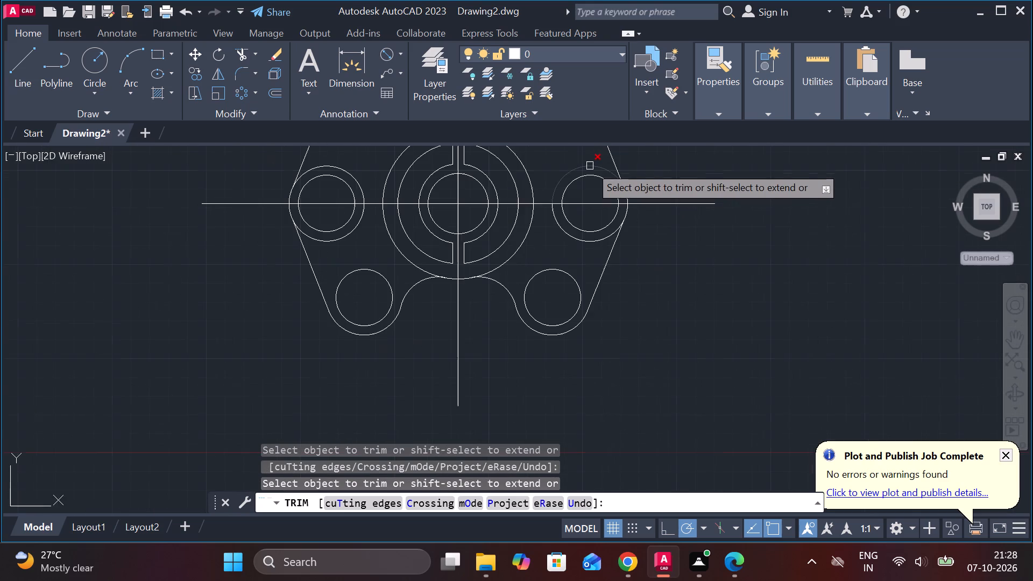
scroll(471, 173, "up", 1)
scroll(471, 173, "down", 1)
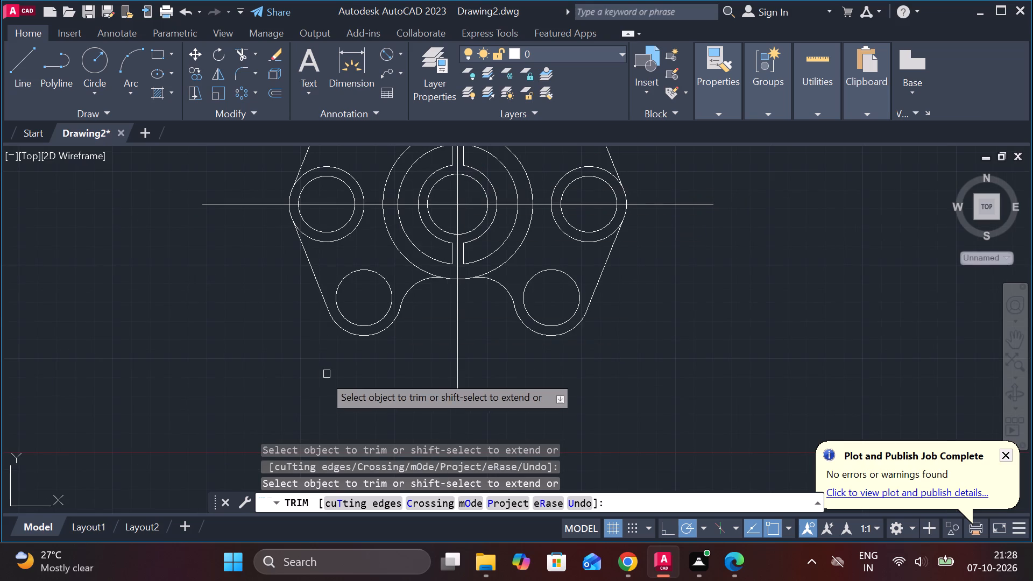
scroll(322, 378, "up", 2)
scroll(322, 378, "down", 3)
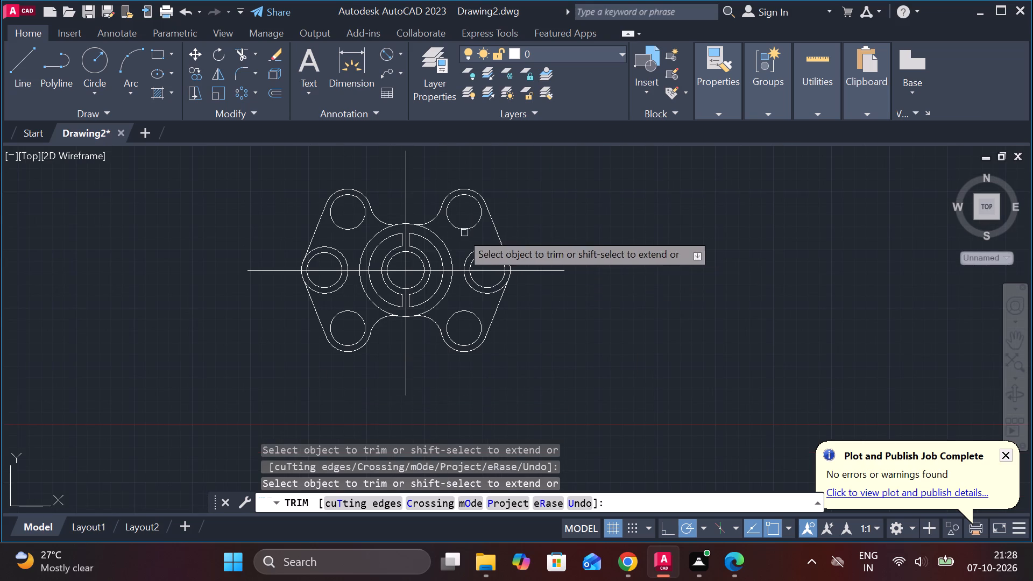
scroll(443, 238, "up", 1)
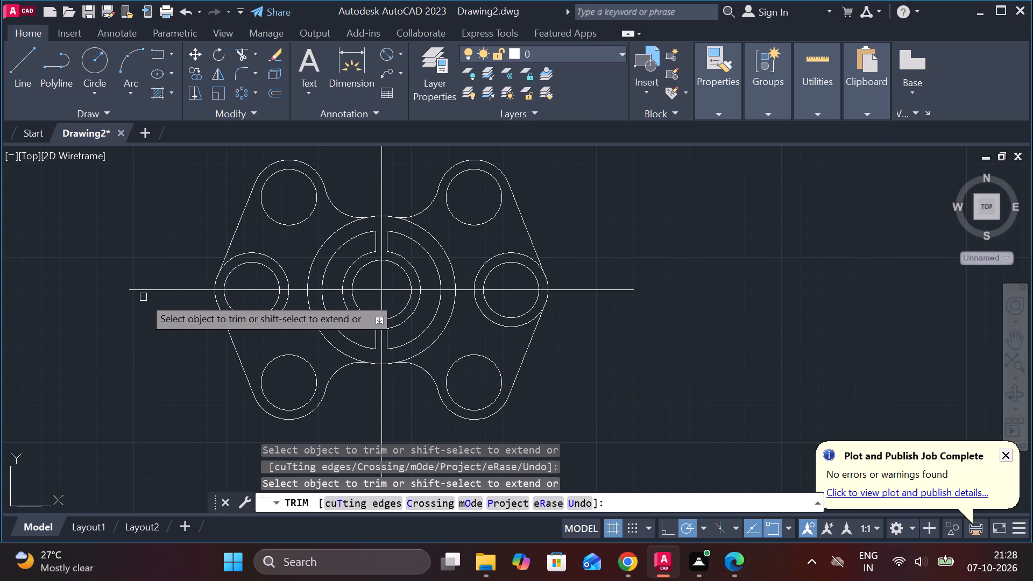
key("Escape")
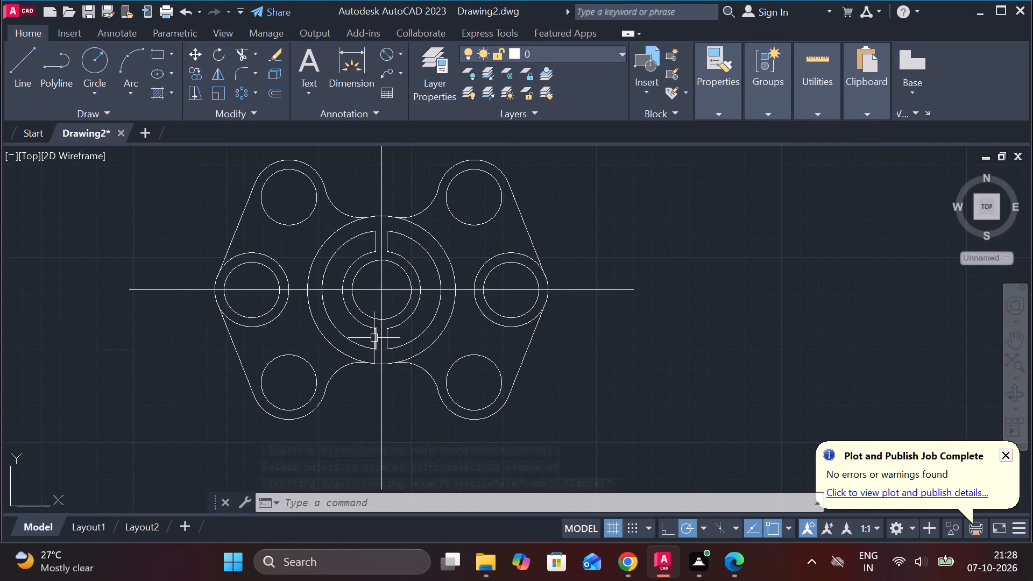
Polar array the two short slot lines below the centre about the central circles' centre, with 6 items at 60° over 360°.
left_click(374, 338)
left_click(389, 341)
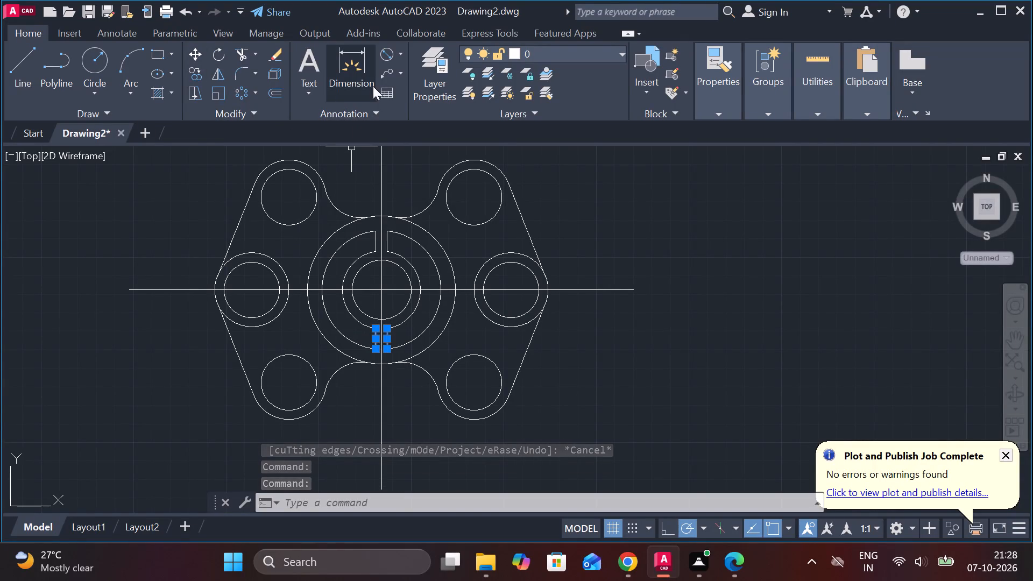
left_click(259, 91)
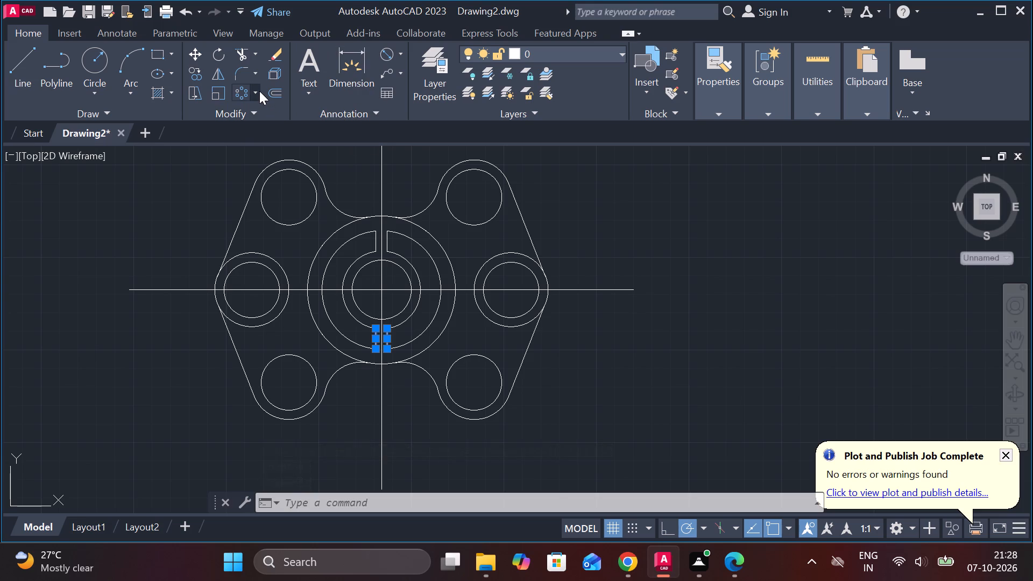
left_click(279, 189)
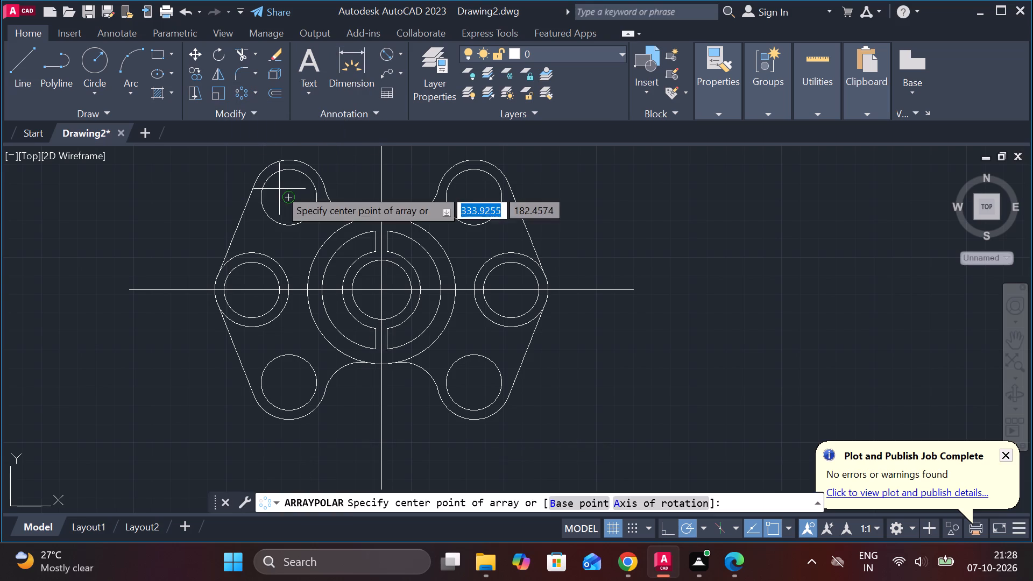
left_click(381, 288)
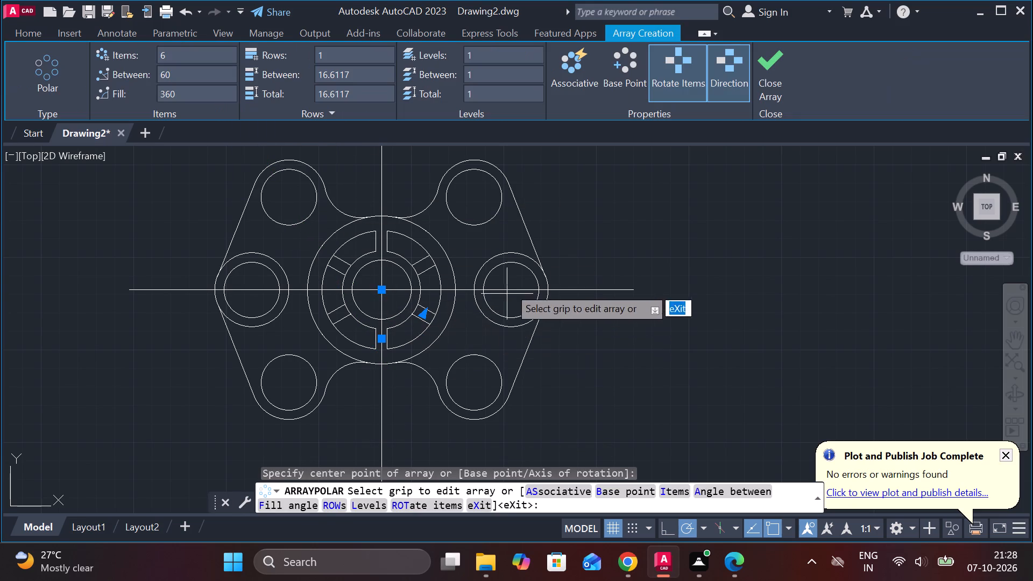
key("Escape")
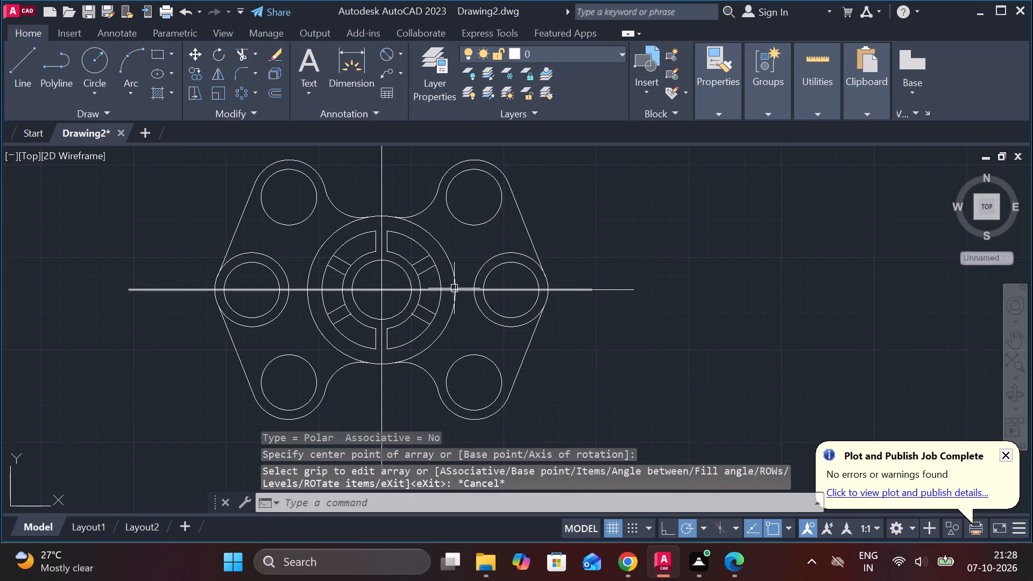
Trim the second-largest and second-smallest central circles' arcs between both arrayed line pairs on the part's right half.
scroll(386, 307, "up", 1)
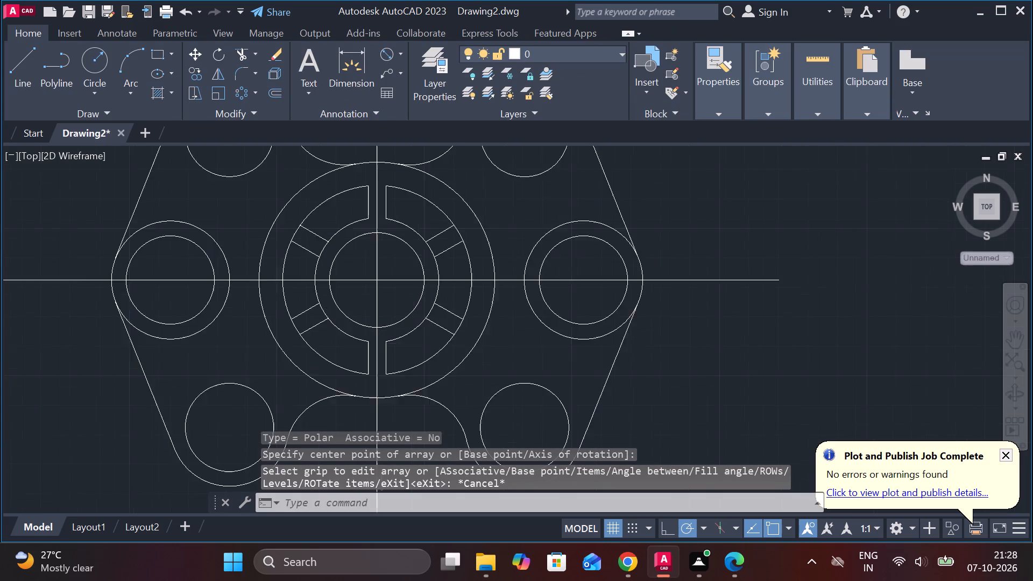
scroll(398, 307, "up", 1)
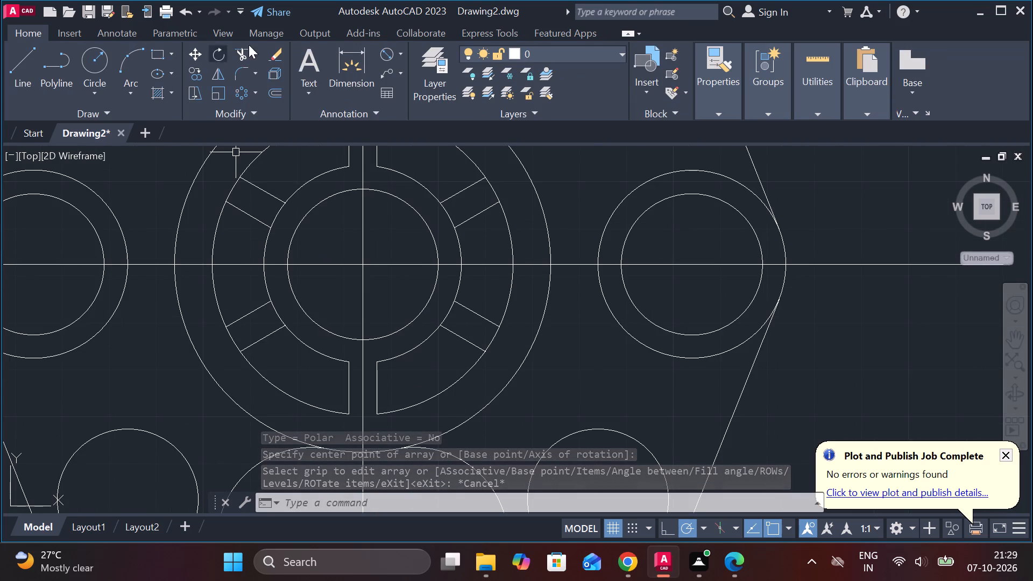
left_click(238, 59)
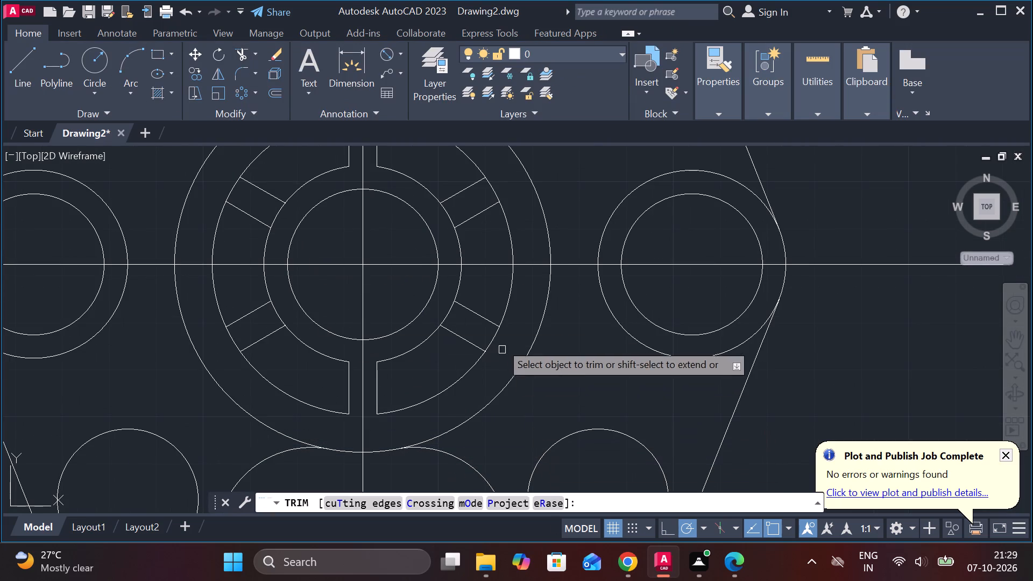
left_click(494, 341)
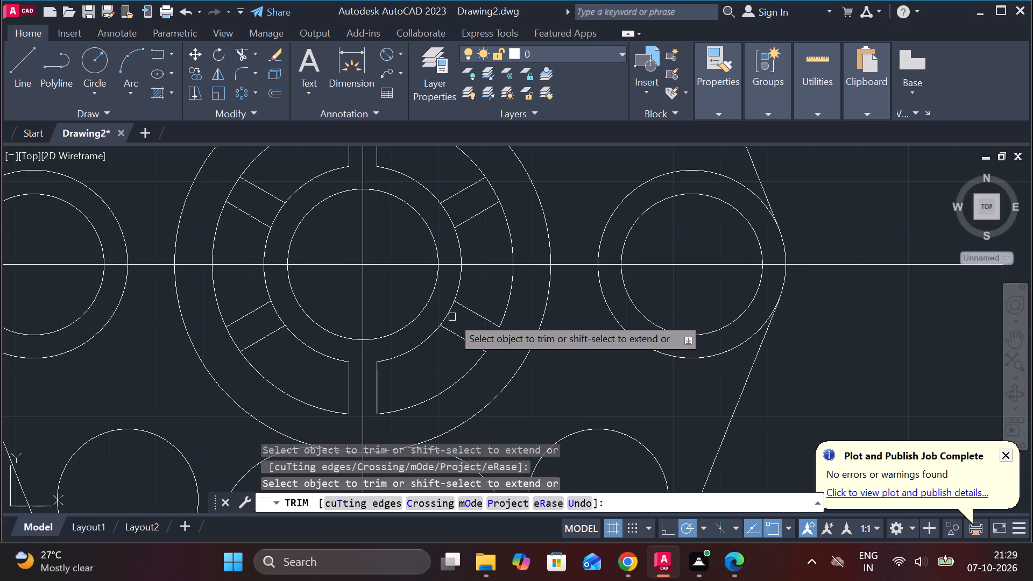
left_click(452, 317)
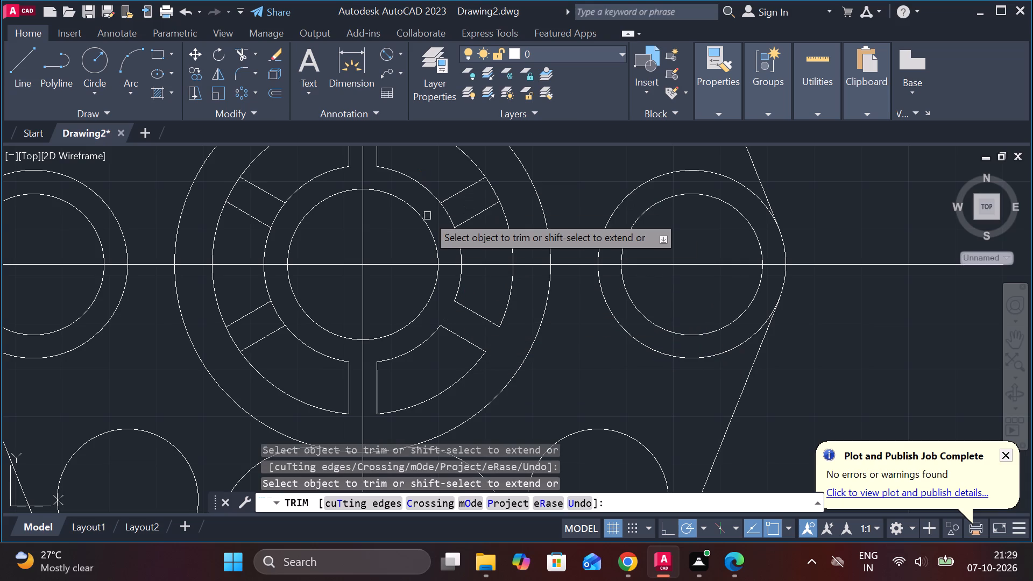
left_click(450, 221)
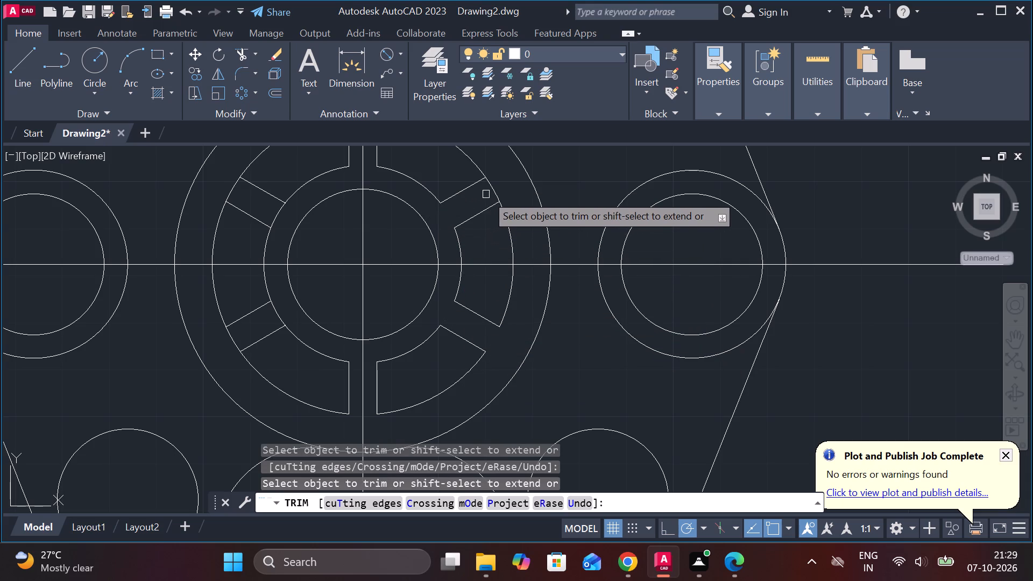
left_click(494, 192)
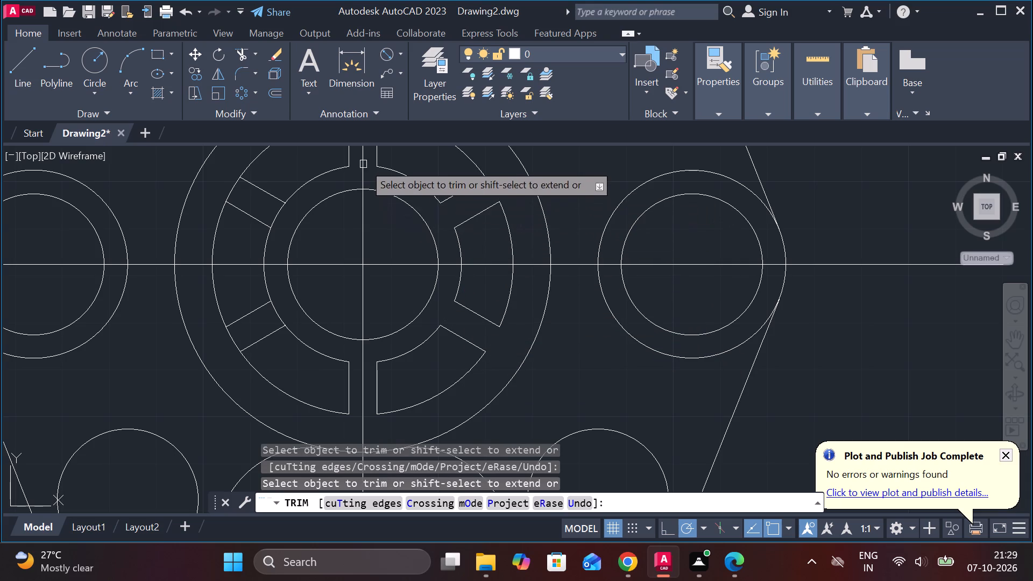
Trim the second-largest and second-smallest central circles' arcs between both arrayed line pairs on the part's left half.
left_click(278, 222)
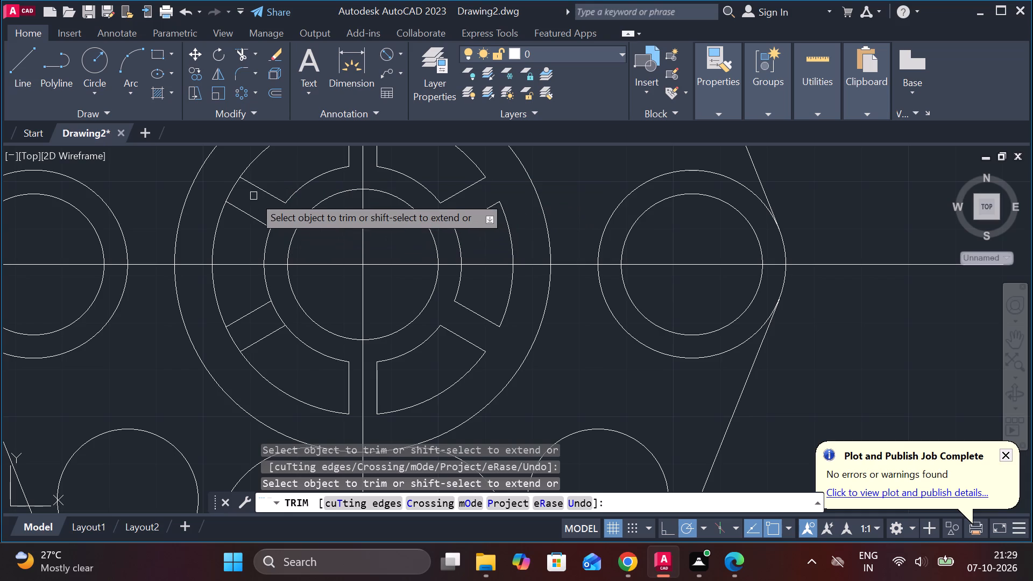
left_click(231, 197)
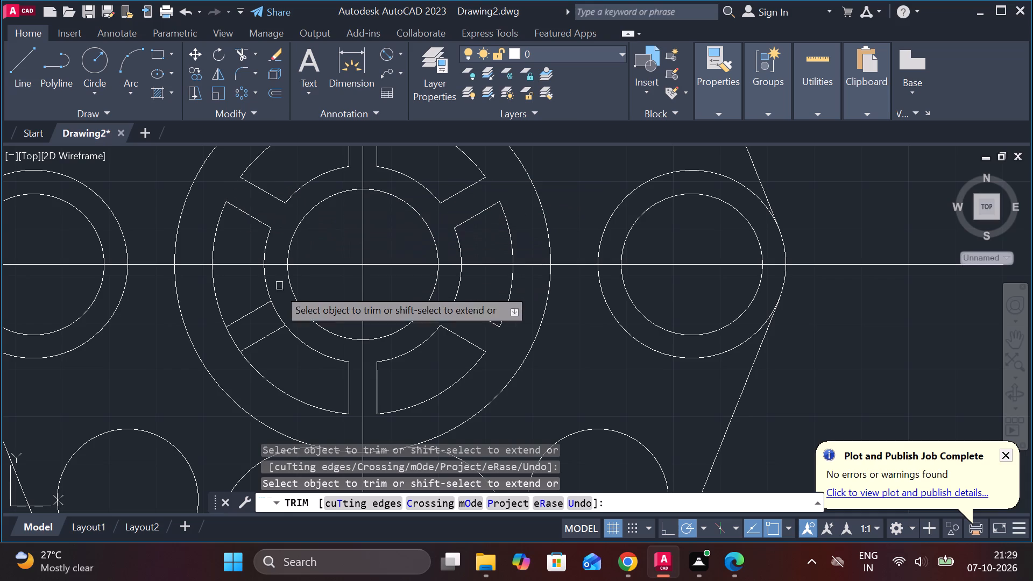
left_click(279, 314)
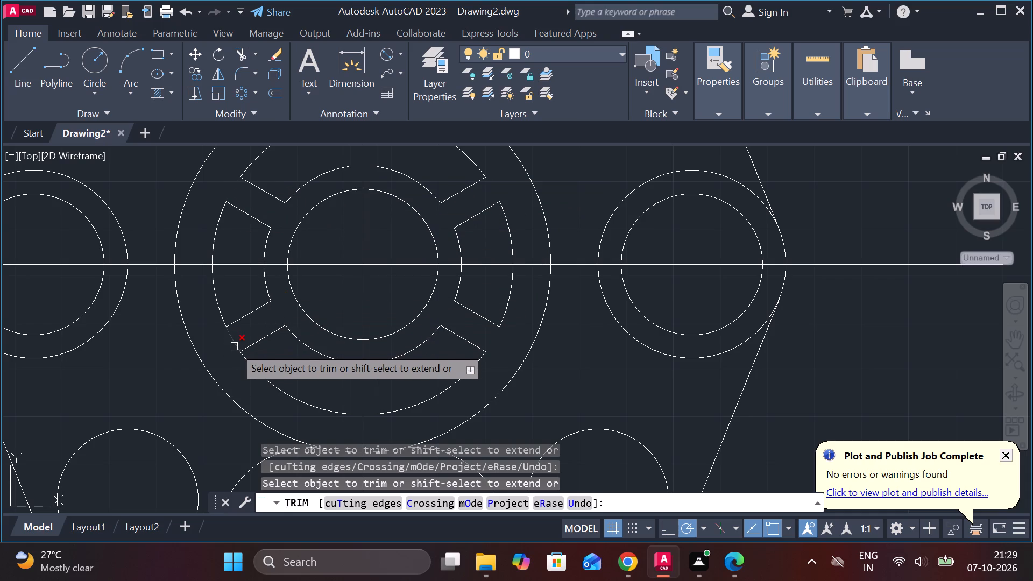
left_click(234, 346)
scroll(405, 361, "up", 1)
scroll(405, 361, "down", 3)
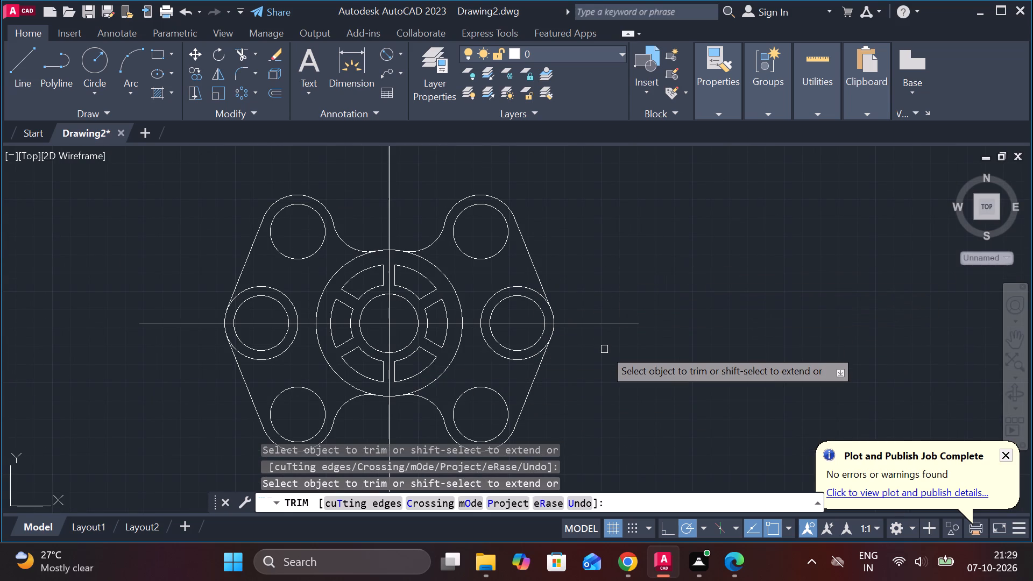
scroll(604, 349, "down", 1)
scroll(604, 349, "up", 1)
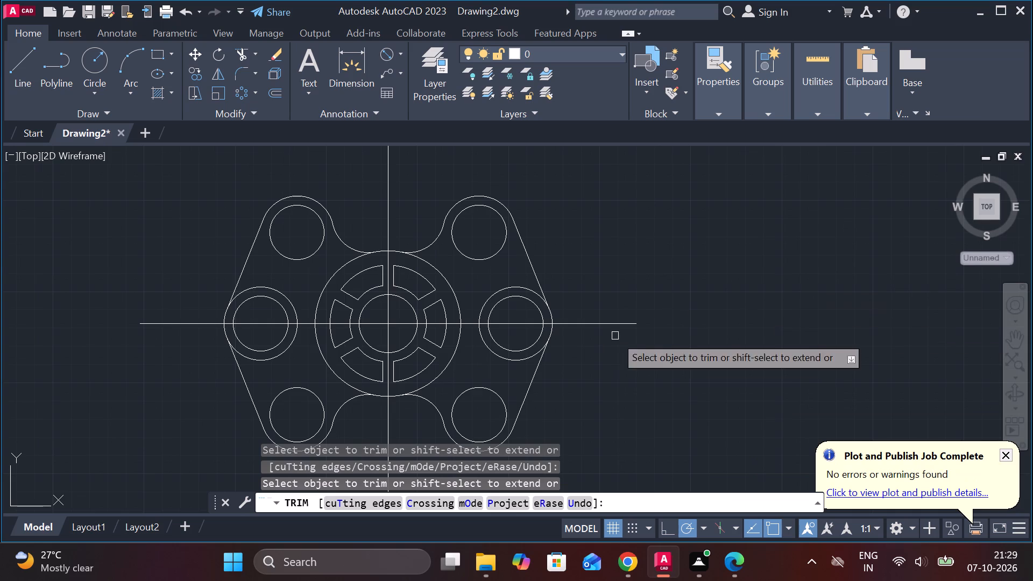
key("Escape")
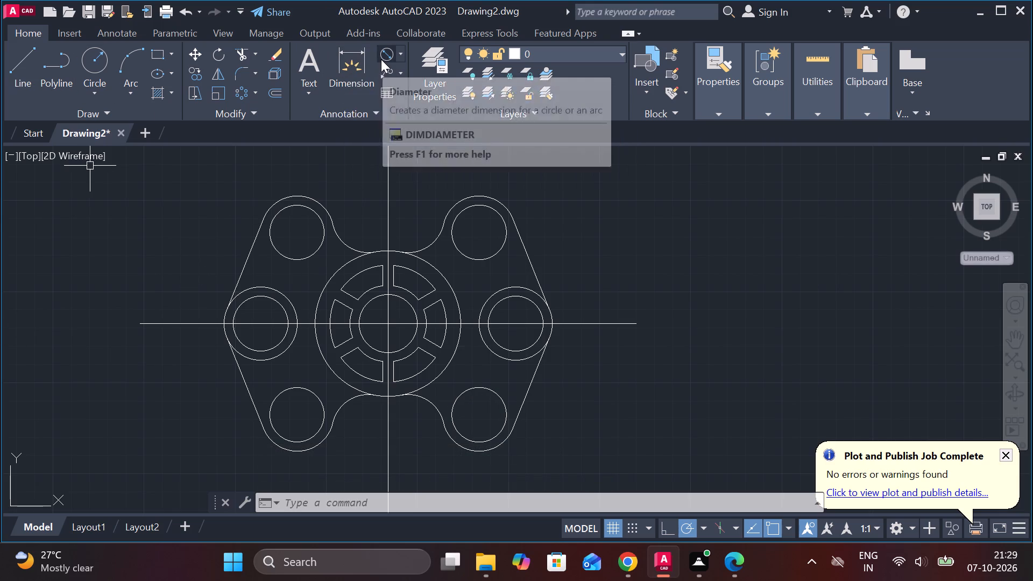
Add a vertical linear dimension between the upper-left and middle-left circle centres, placed outside the part's left side.
left_click(402, 52)
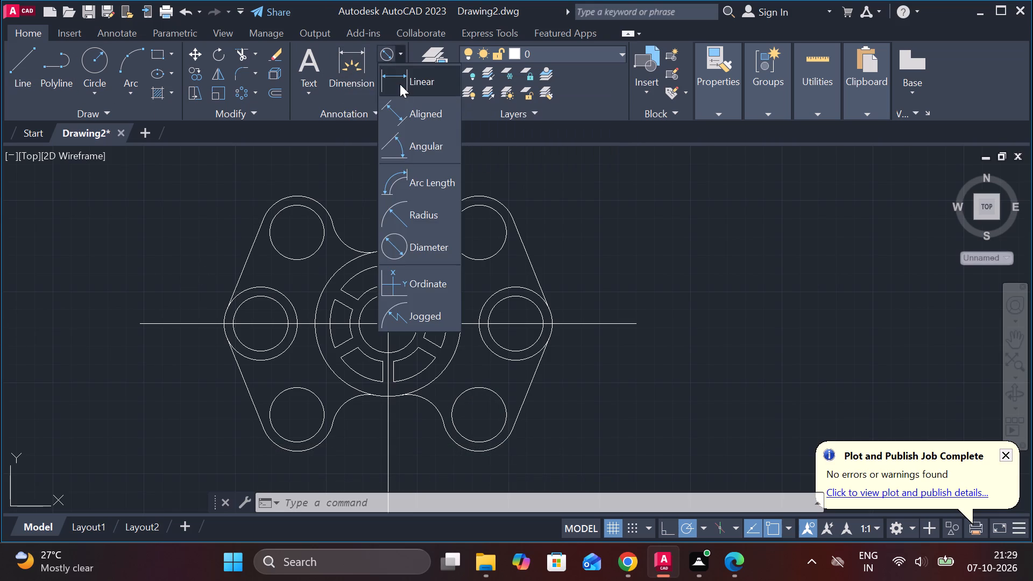
left_click(400, 84)
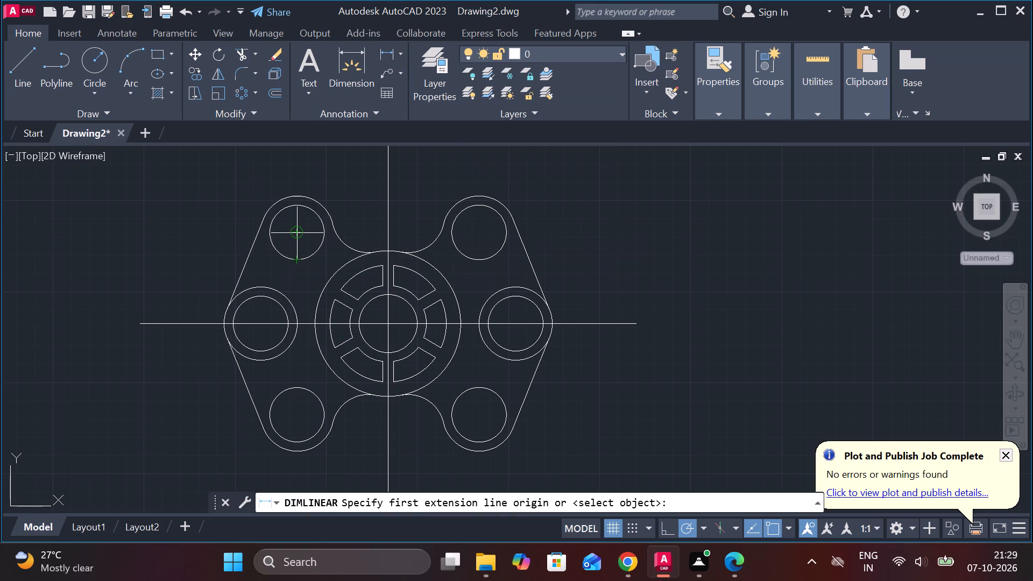
left_click(294, 234)
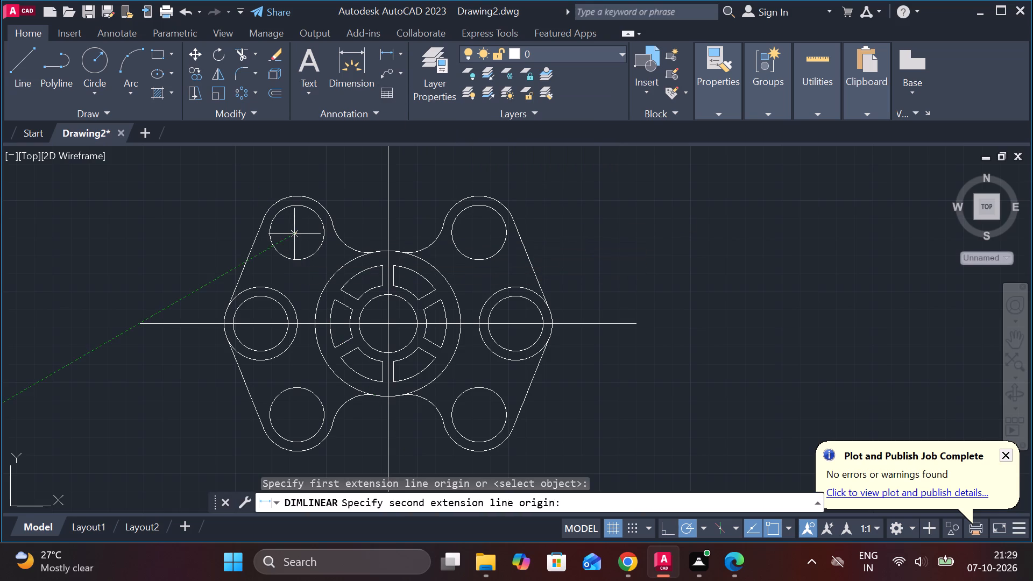
left_click(263, 327)
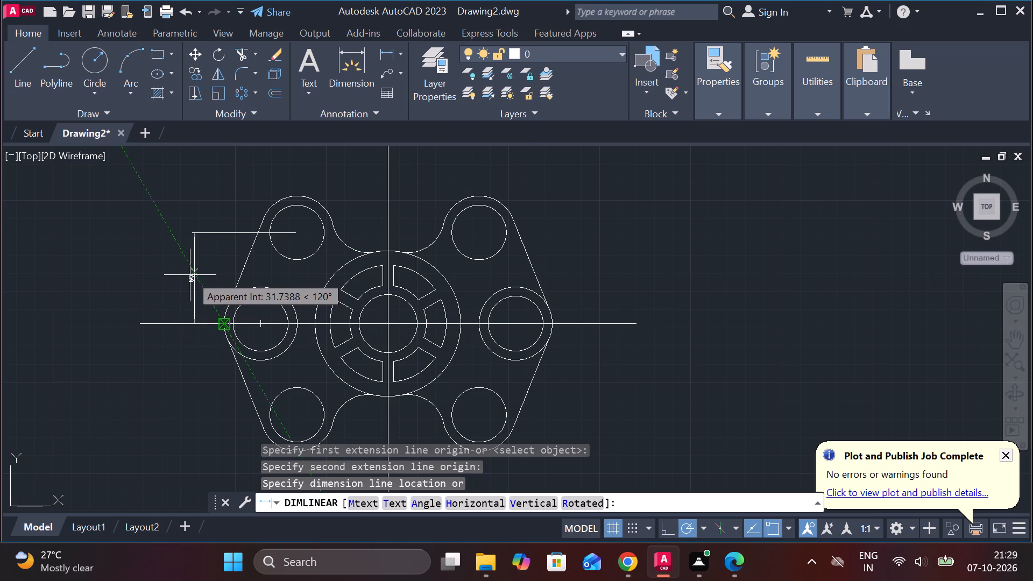
scroll(190, 275, "down", 2)
scroll(190, 275, "up", 5)
scroll(190, 275, "down", 2)
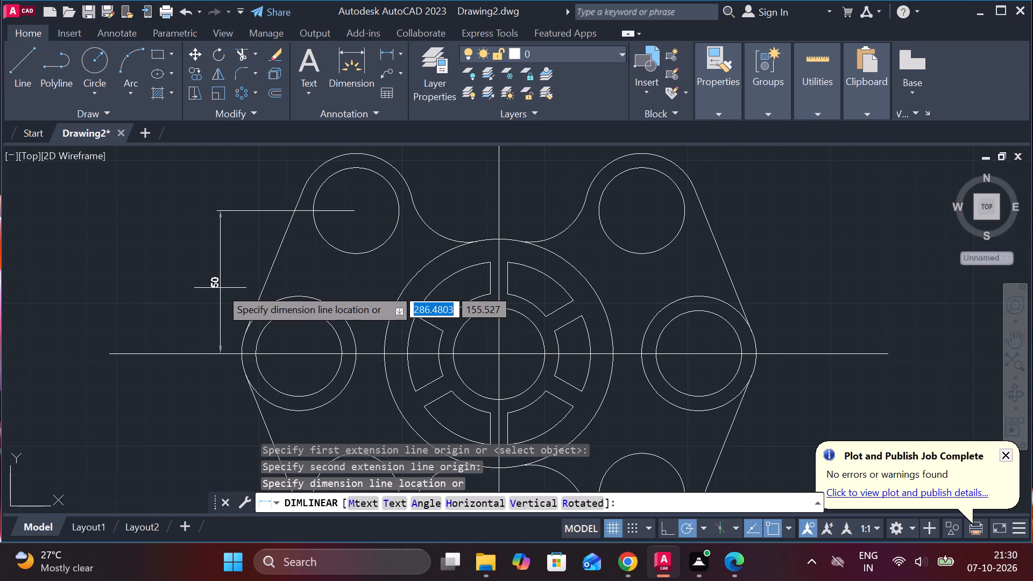
left_click(208, 288)
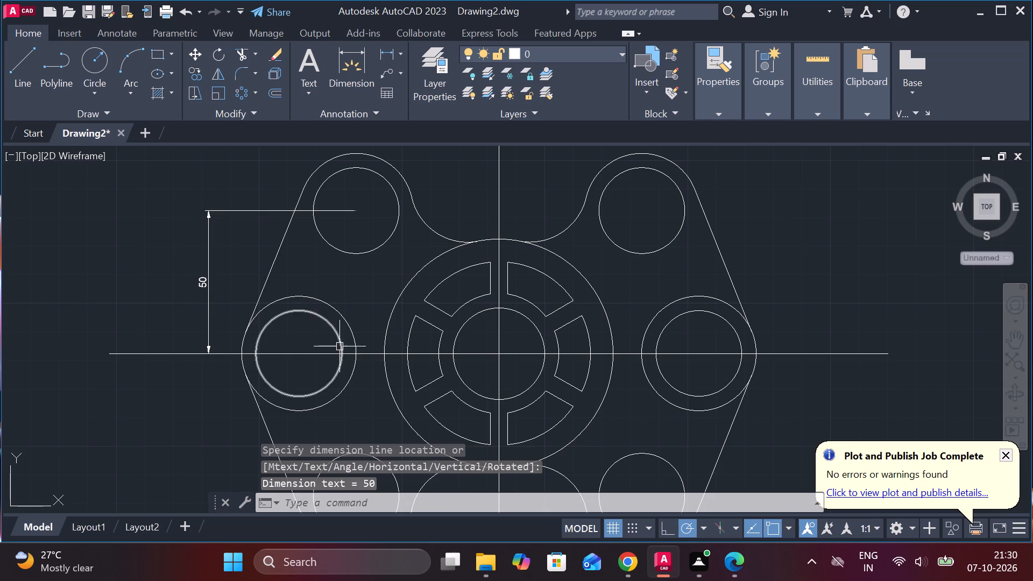
Add a vertical linear dimension between the lower-left and middle-left circle centres, in line with the upper vertical dimension.
scroll(384, 323, "down", 1)
scroll(413, 373, "down", 1)
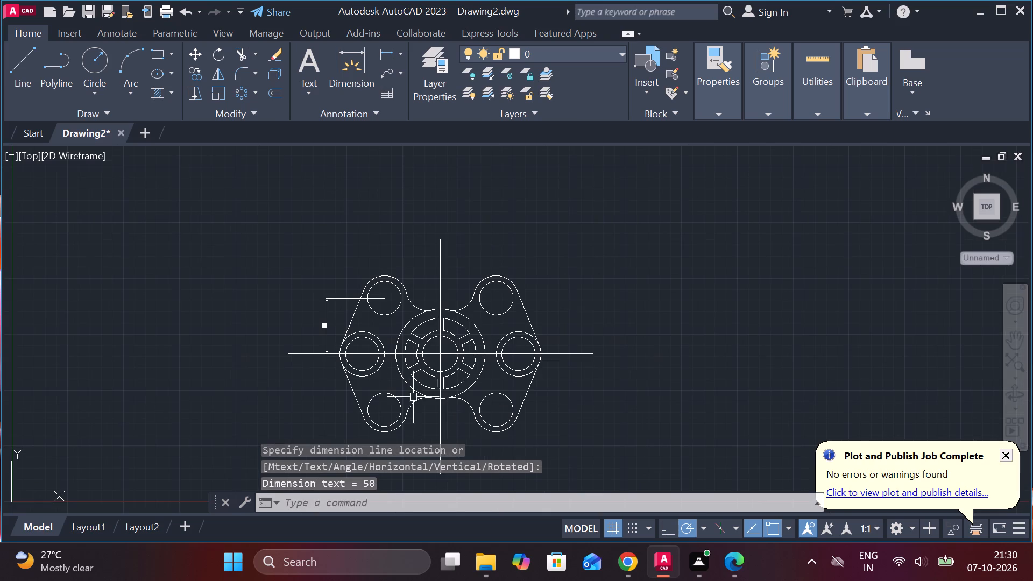
left_click(401, 55)
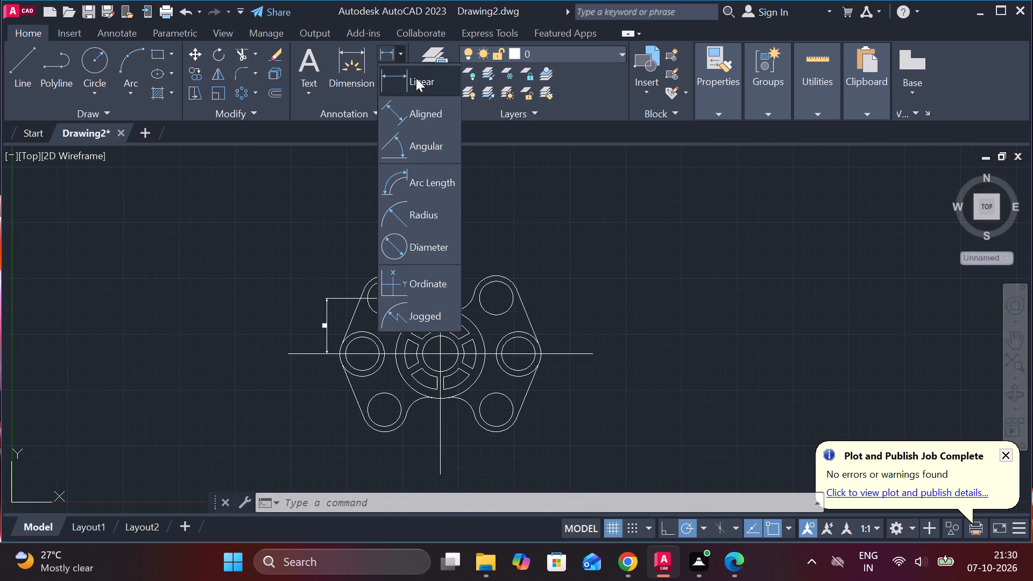
left_click(416, 74)
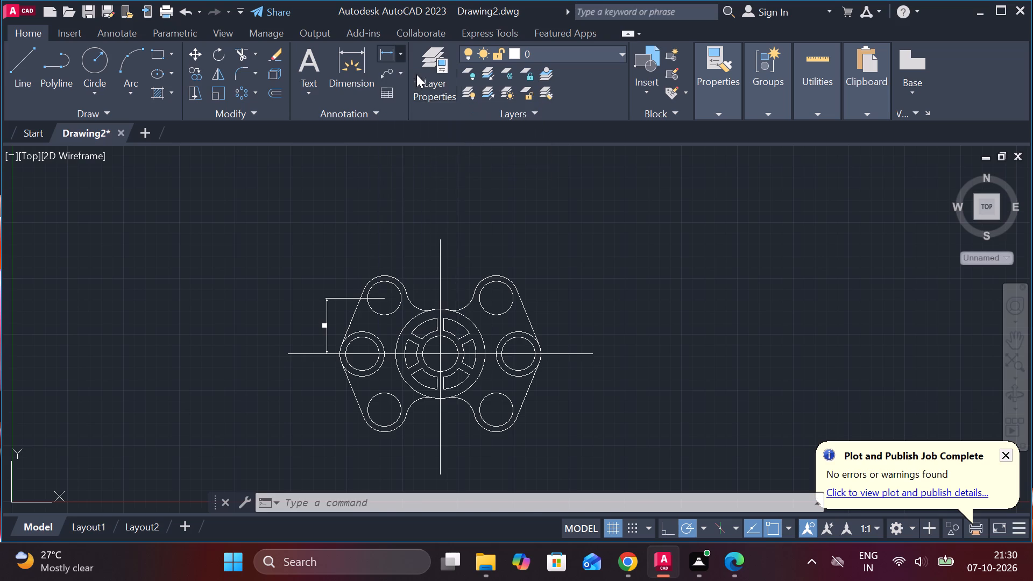
left_click(383, 409)
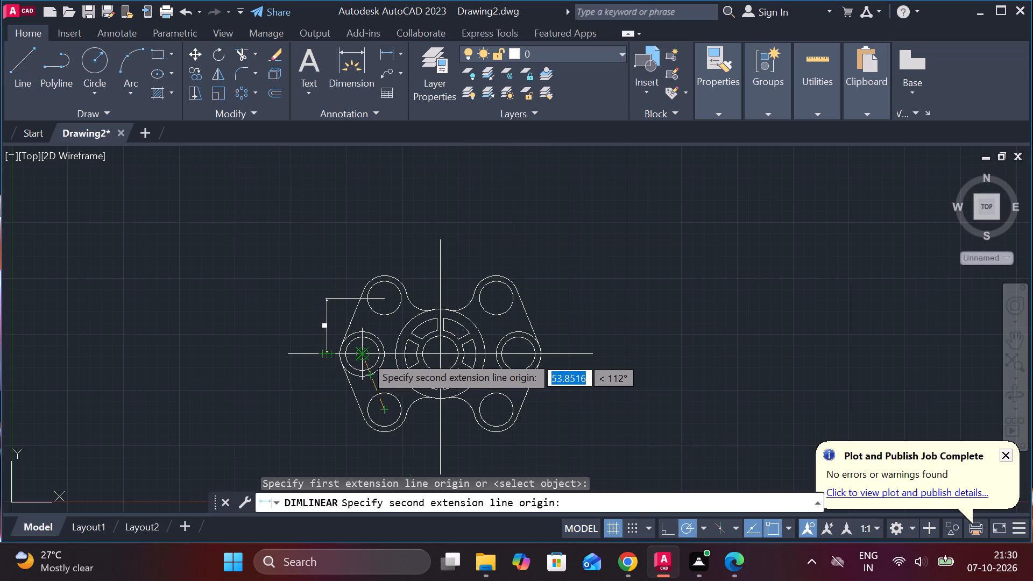
left_click(365, 355)
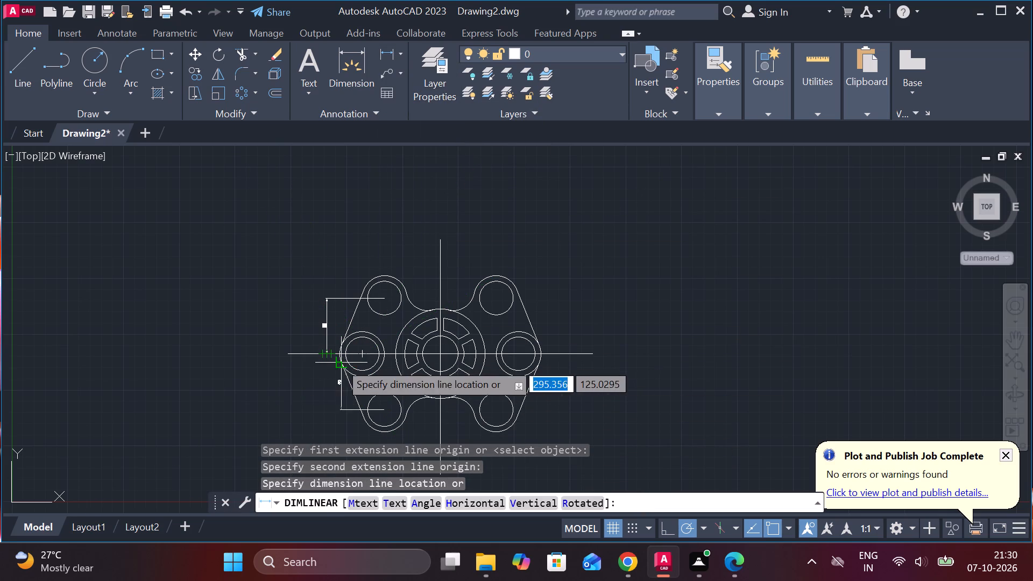
scroll(324, 363, "up", 2)
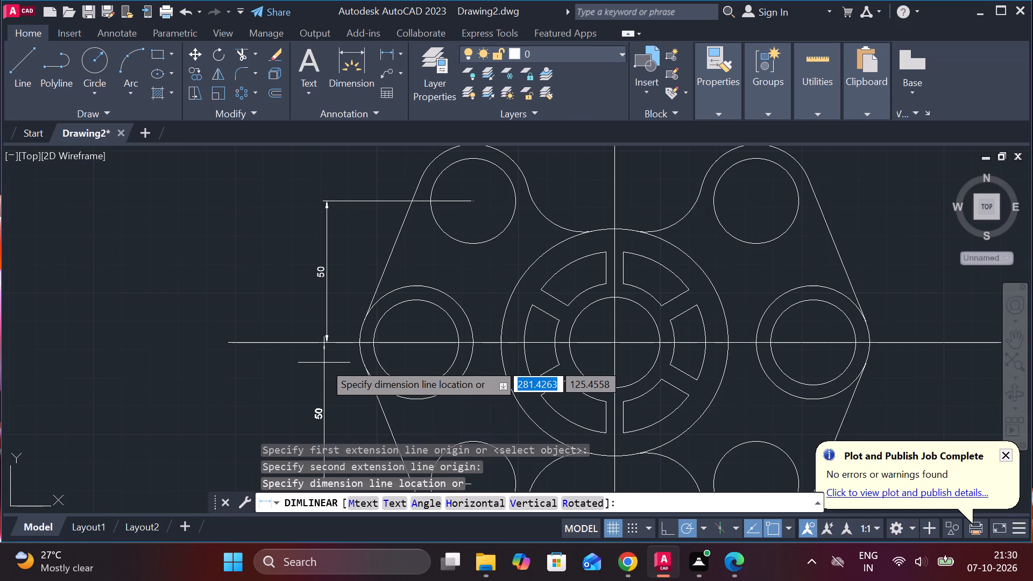
scroll(324, 363, "down", 1)
scroll(324, 363, "up", 3)
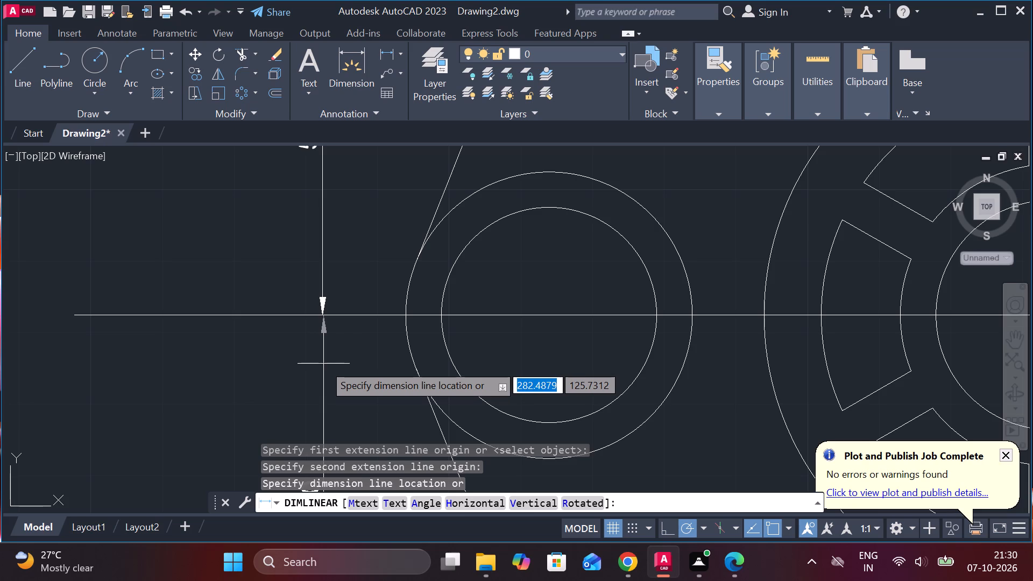
left_click(322, 355)
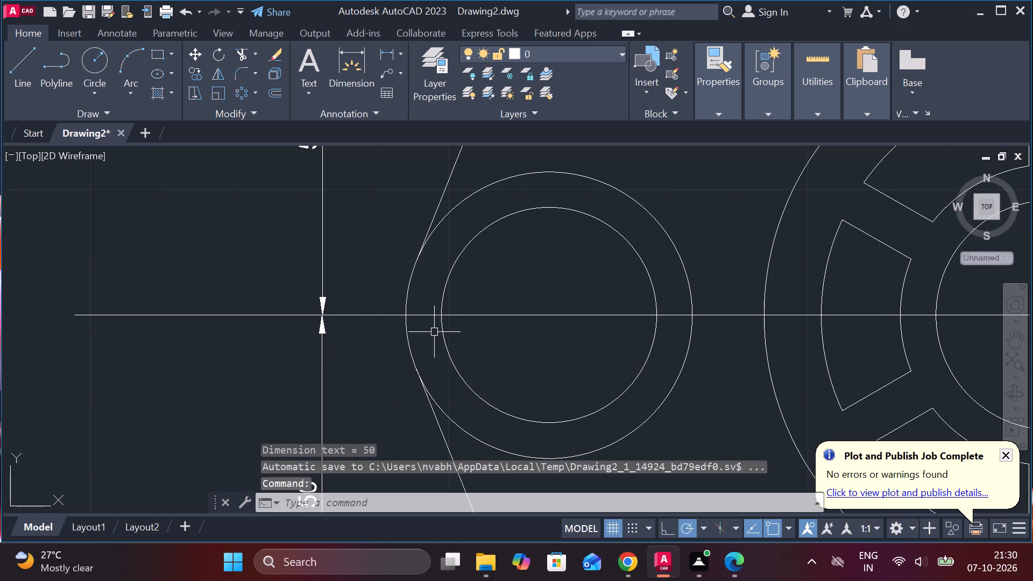
Add a horizontal linear dimension between the upper-left and middle-left circle centres, placed above the part.
scroll(378, 305, "down", 3)
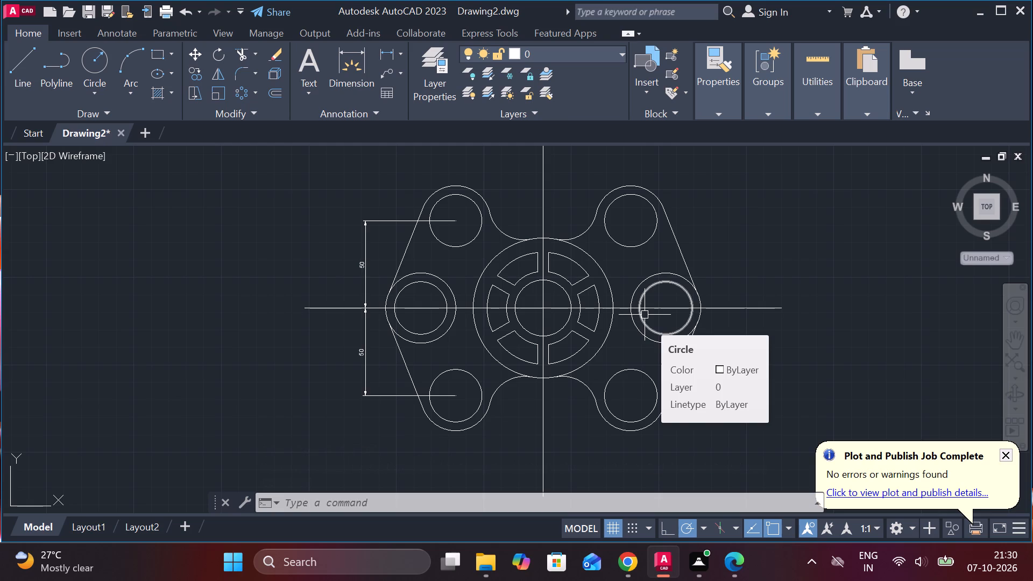
scroll(528, 175, "up", 1)
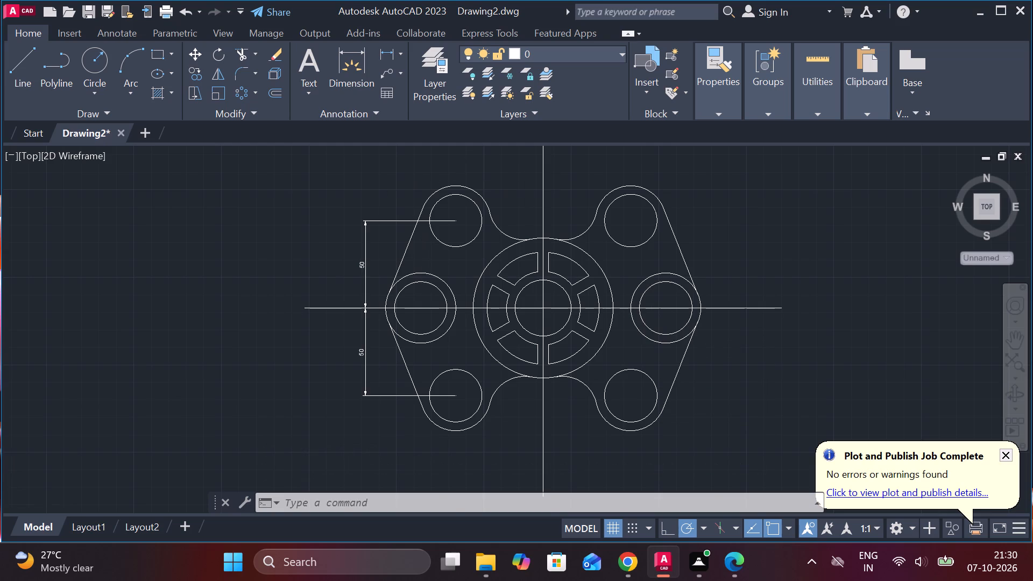
scroll(528, 175, "down", 2)
scroll(466, 463, "up", 1)
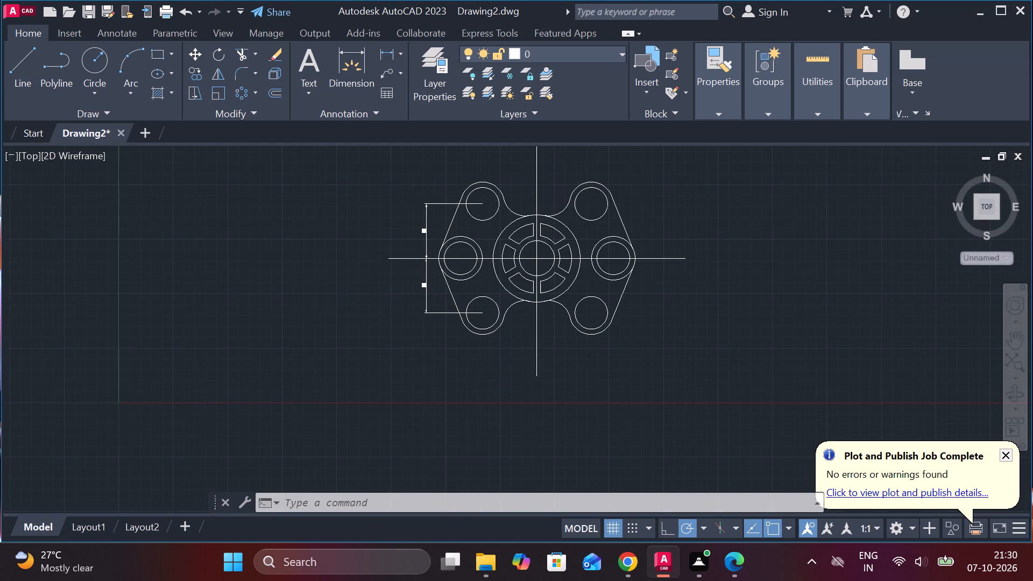
scroll(466, 463, "down", 2)
scroll(478, 304, "up", 1)
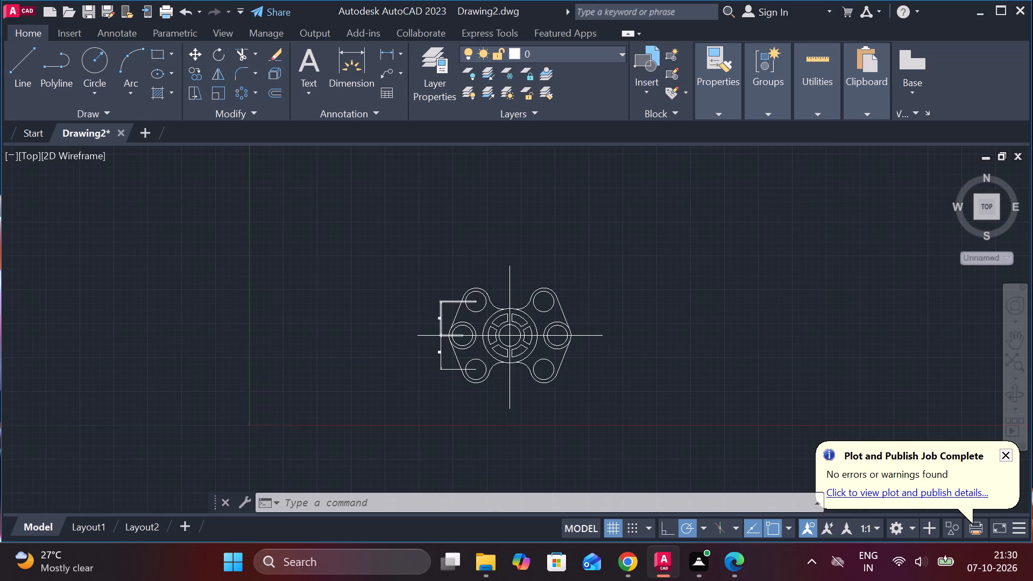
scroll(478, 304, "up", 2)
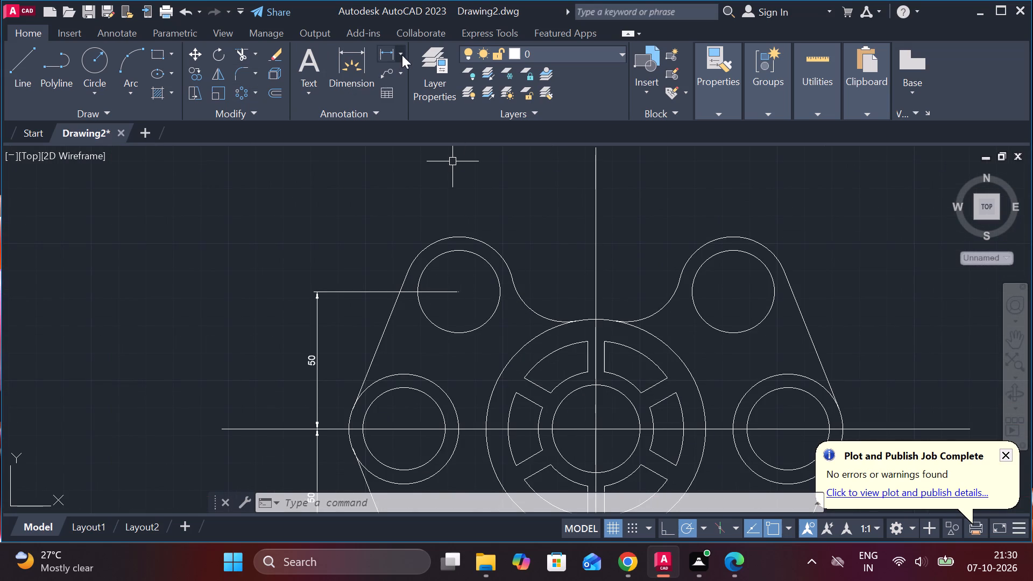
left_click(402, 55)
left_click(415, 82)
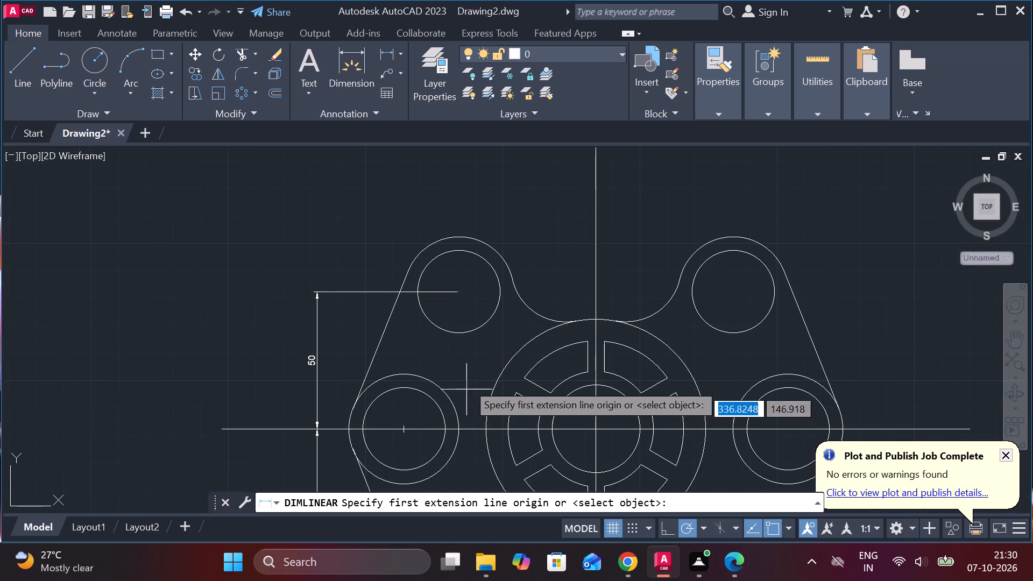
left_click(458, 295)
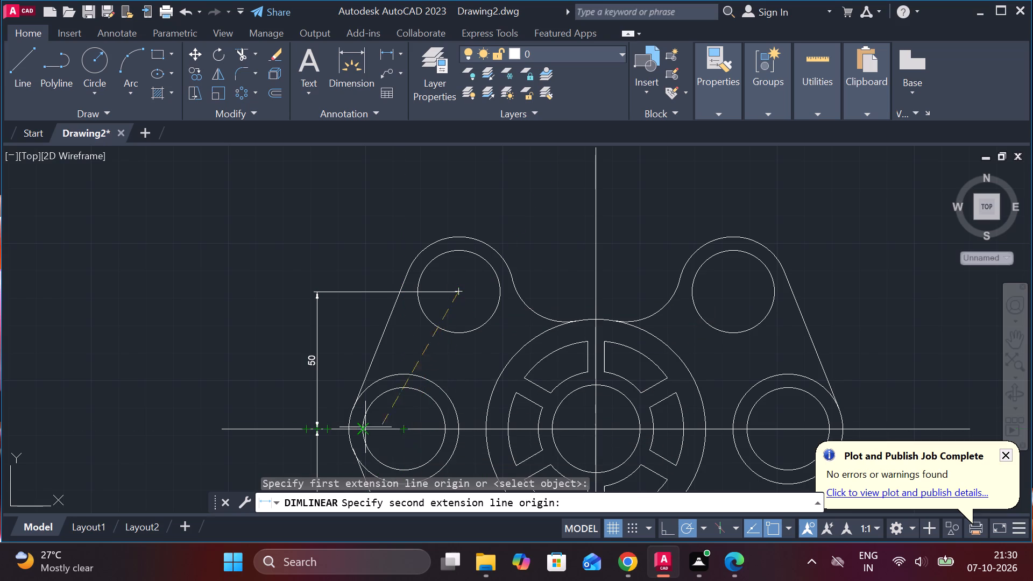
left_click(401, 431)
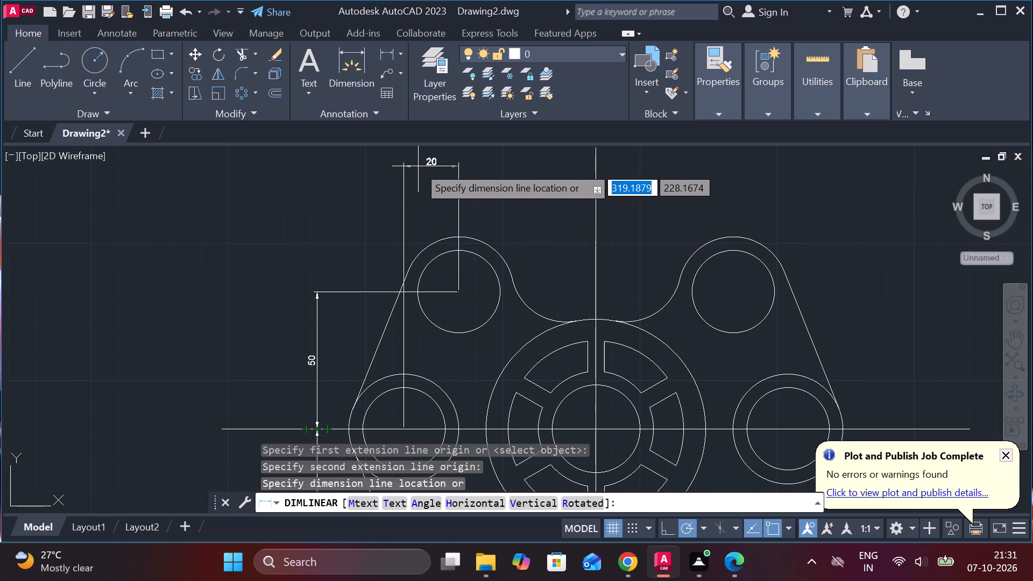
left_click(426, 200)
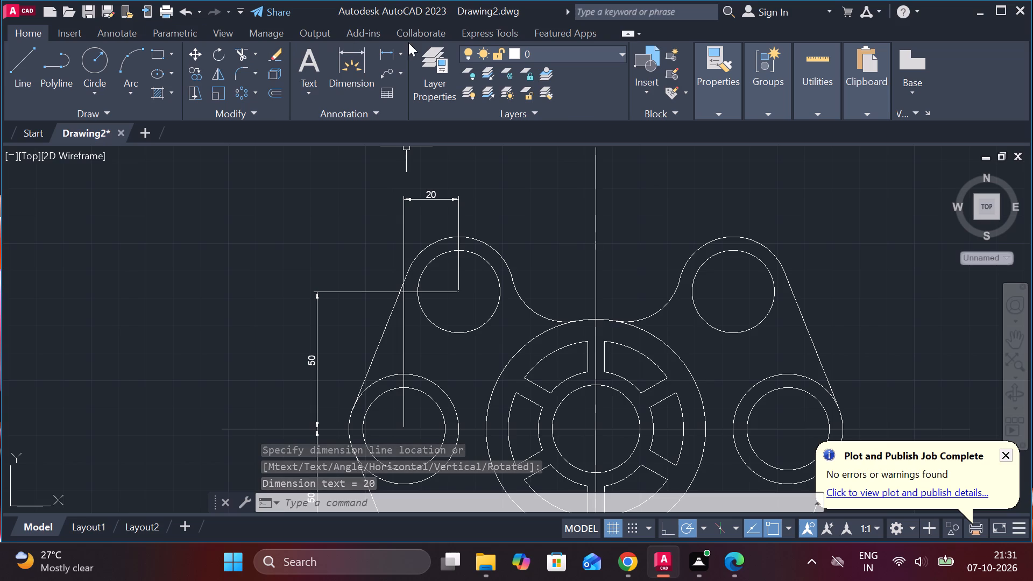
Add a horizontal linear dimension from the upper-left circle's centre extension line to the vertical centreline, in line with the neighbouring dimension.
left_click(386, 55)
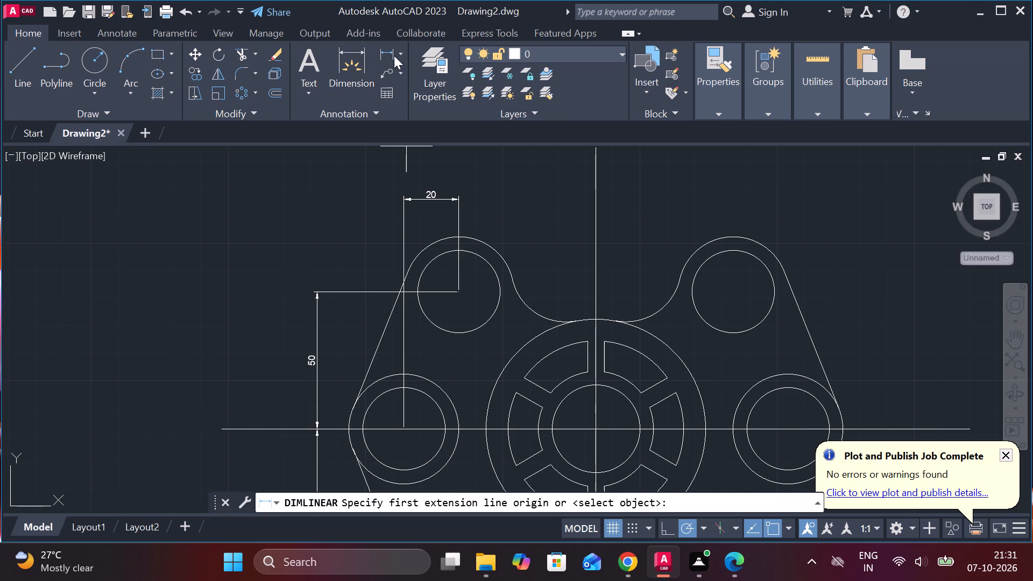
left_click(399, 52)
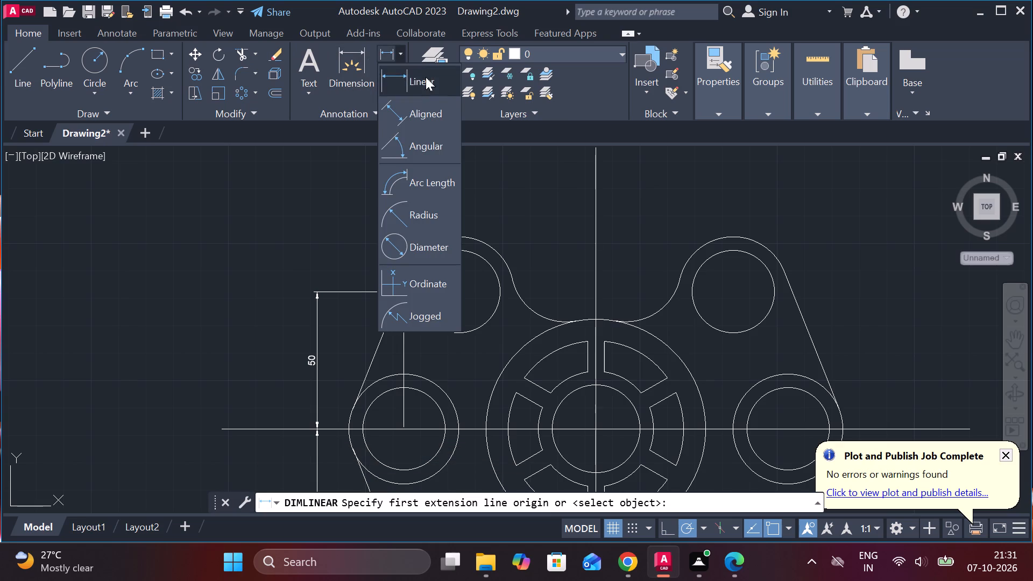
left_click(427, 76)
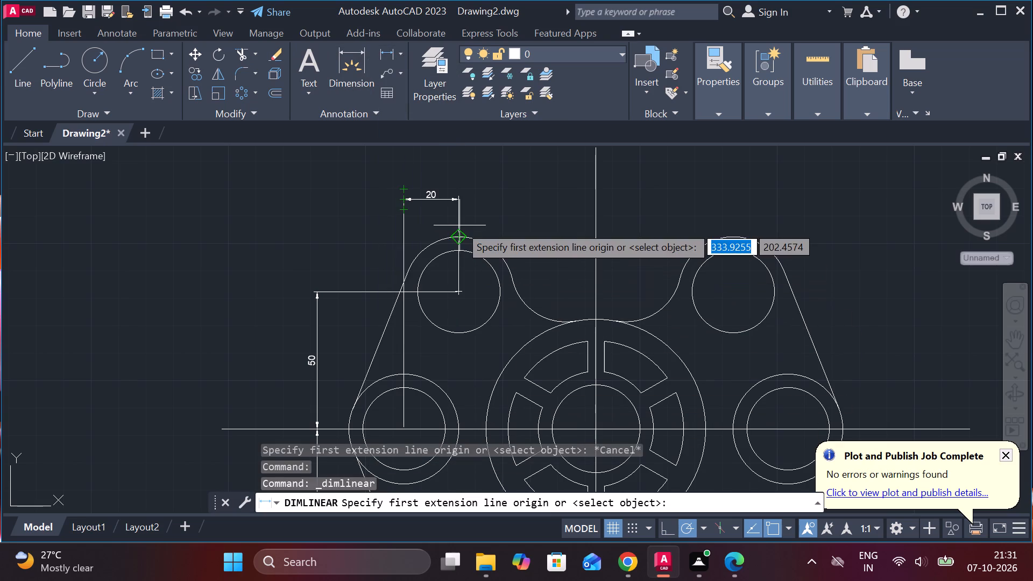
left_click(458, 196)
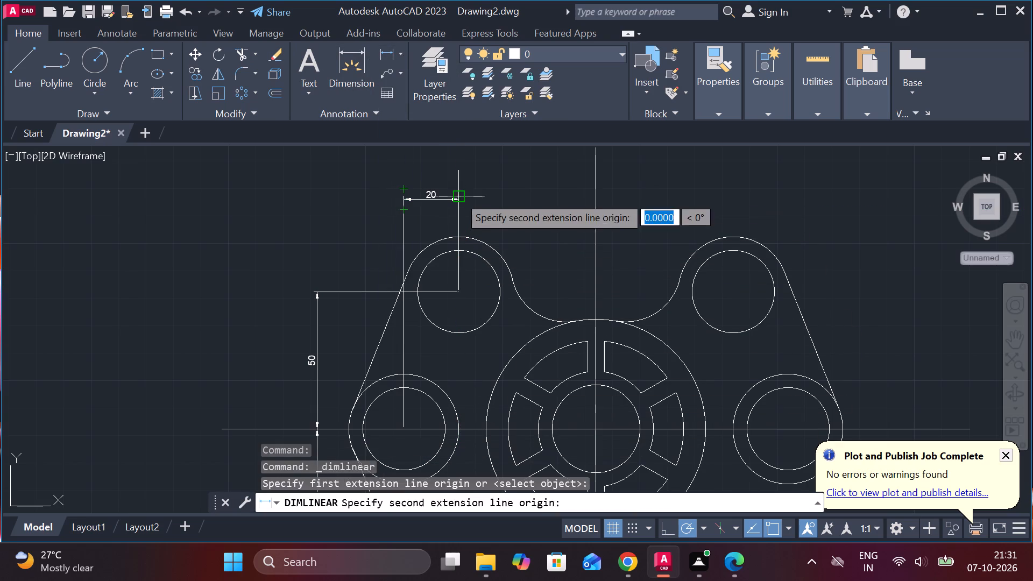
left_click(595, 201)
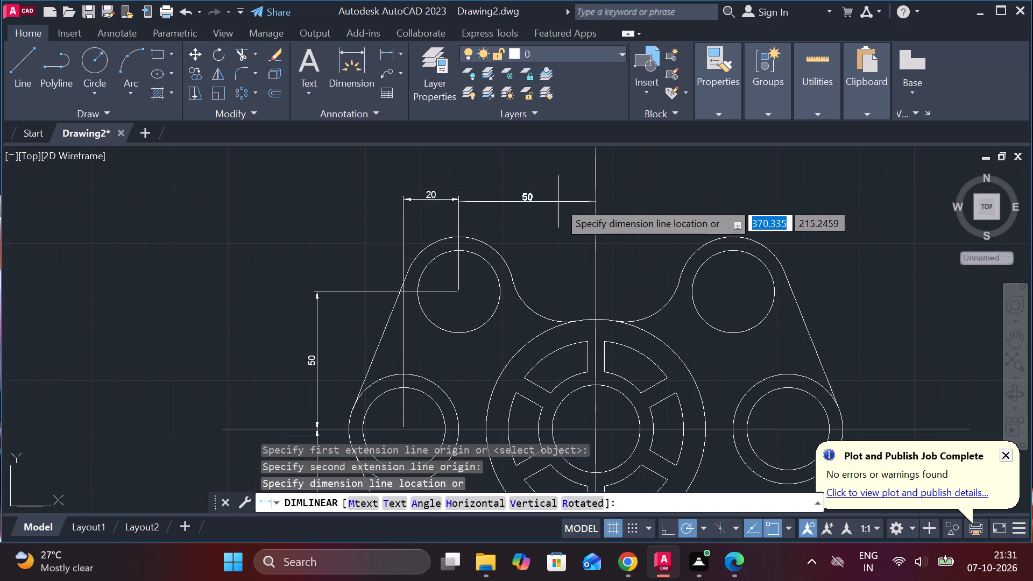
scroll(558, 202, "down", 1)
scroll(558, 202, "up", 2)
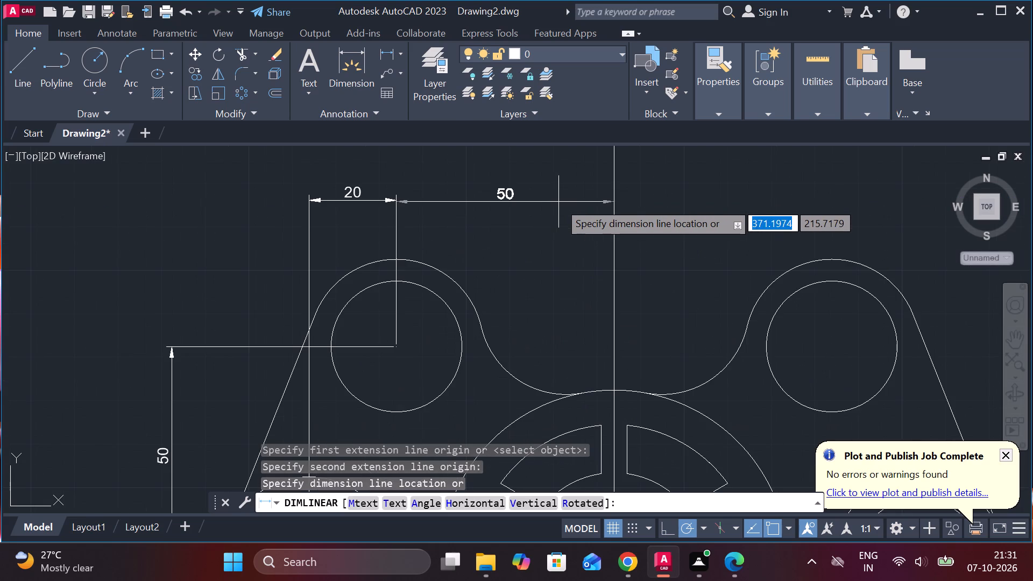
left_click(558, 200)
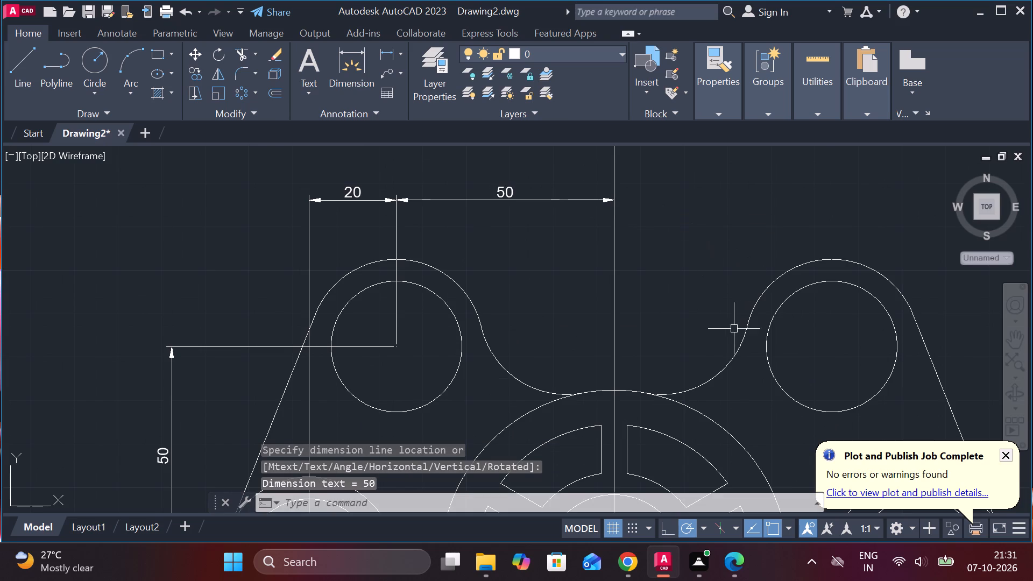
Add a horizontal linear dimension from the vertical centreline to the upper-right circle's centre, in line with the dimensions above the part.
scroll(675, 256, "down", 2)
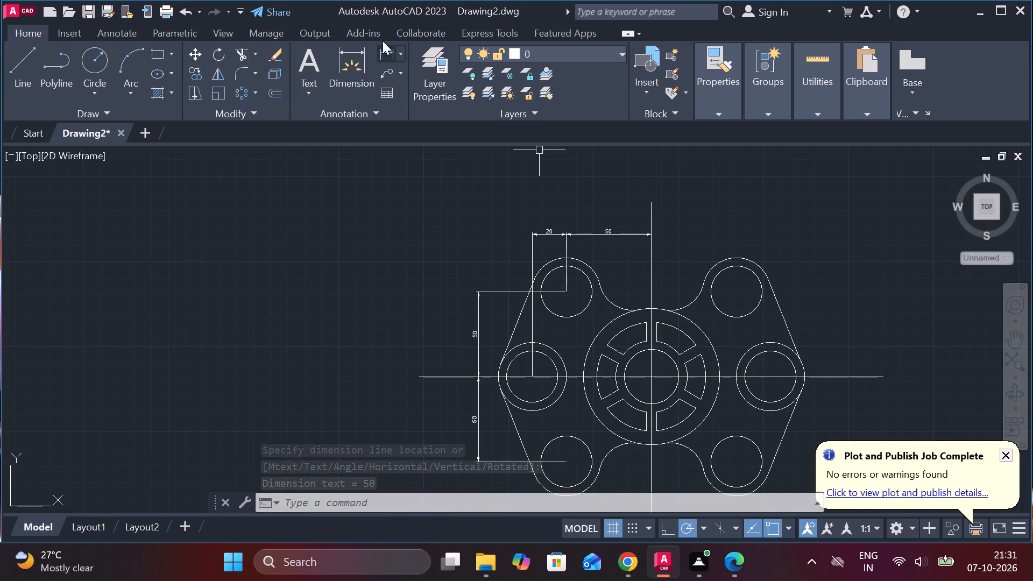
left_click(402, 55)
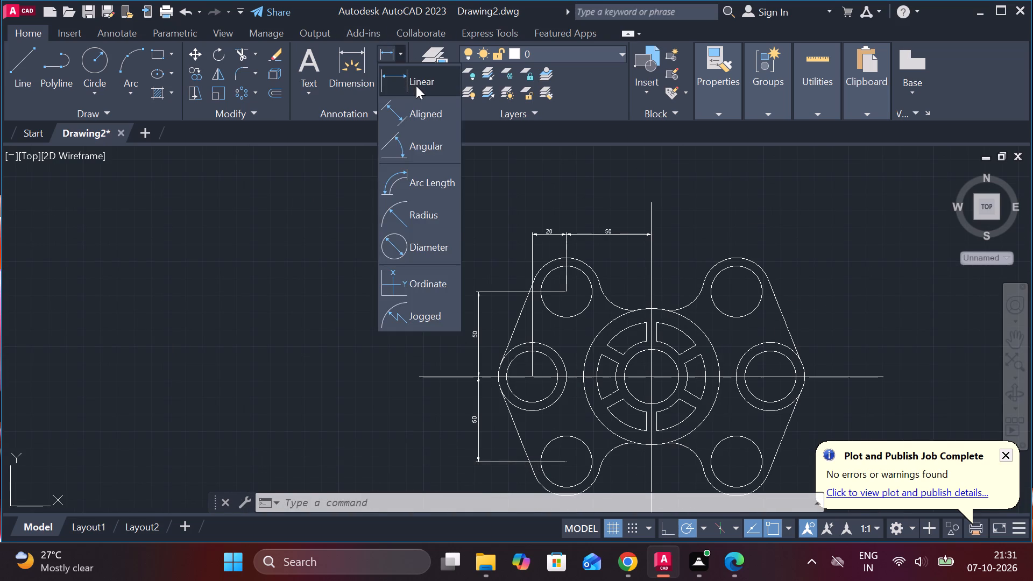
left_click(416, 86)
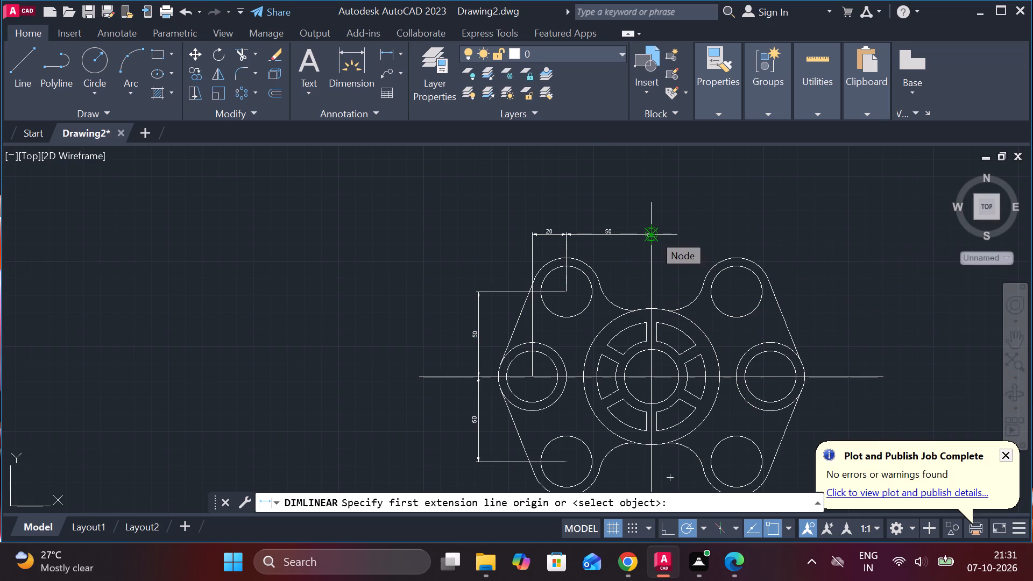
left_click(654, 234)
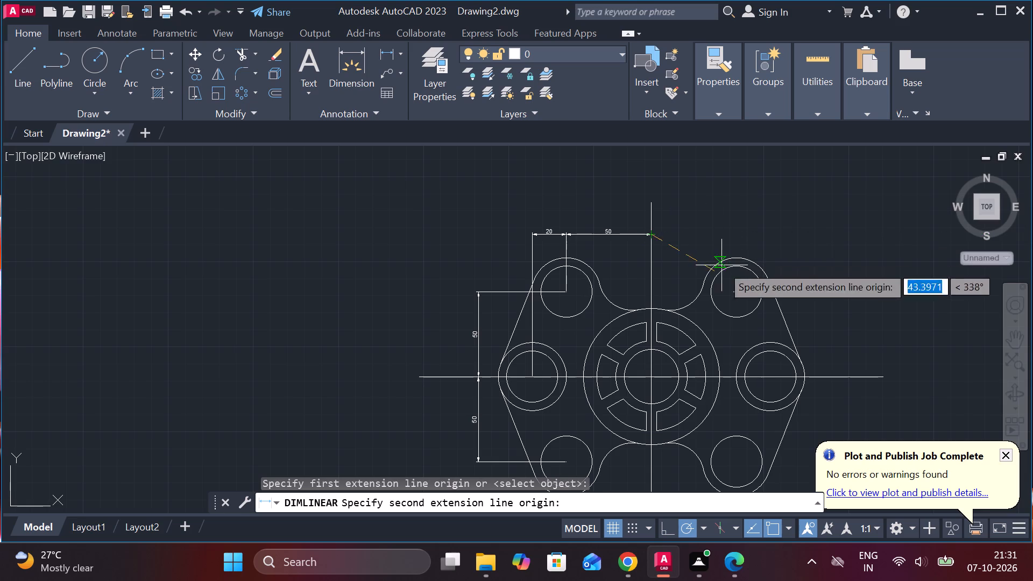
left_click(735, 292)
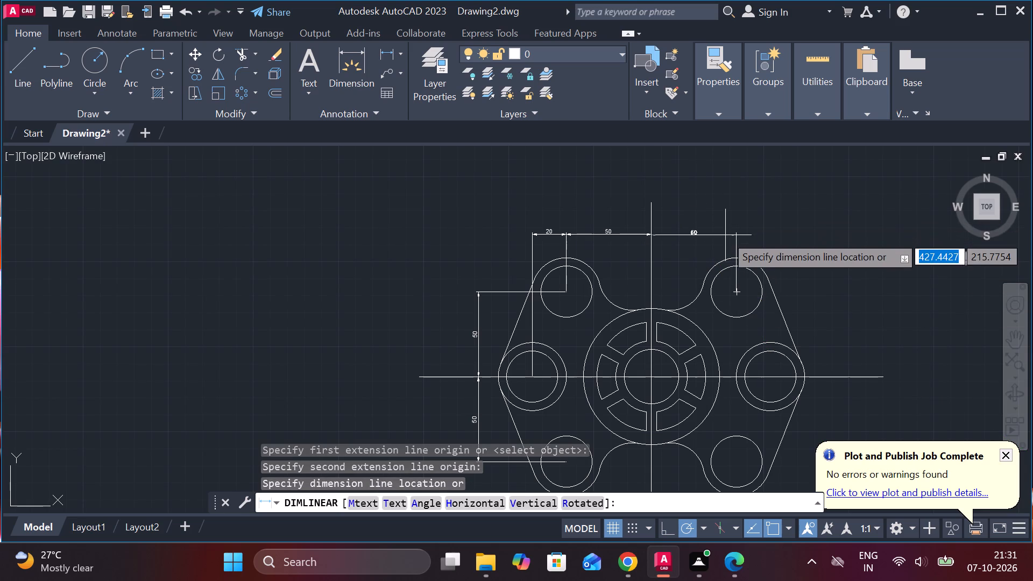
scroll(725, 235, "up", 2)
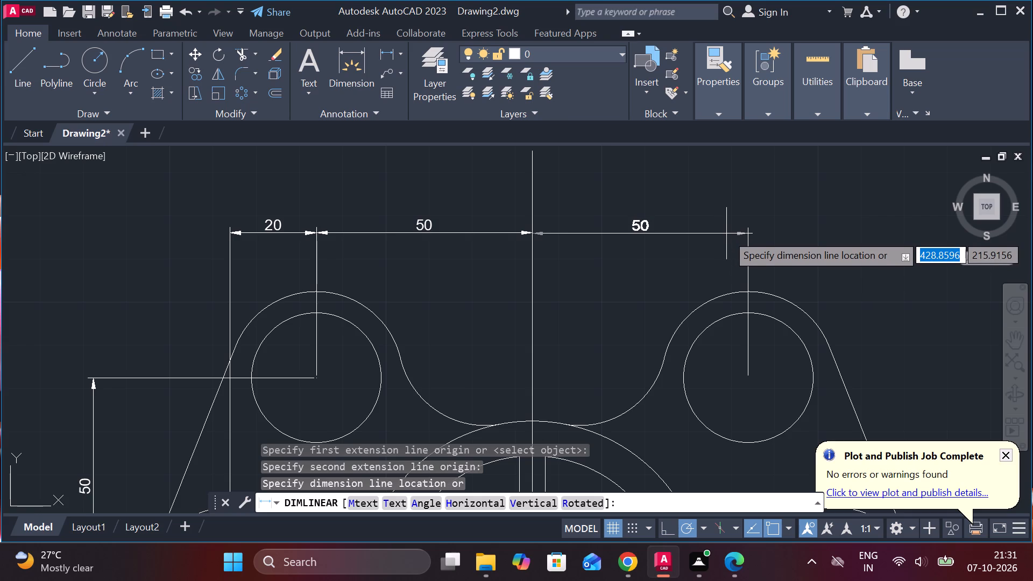
left_click(726, 233)
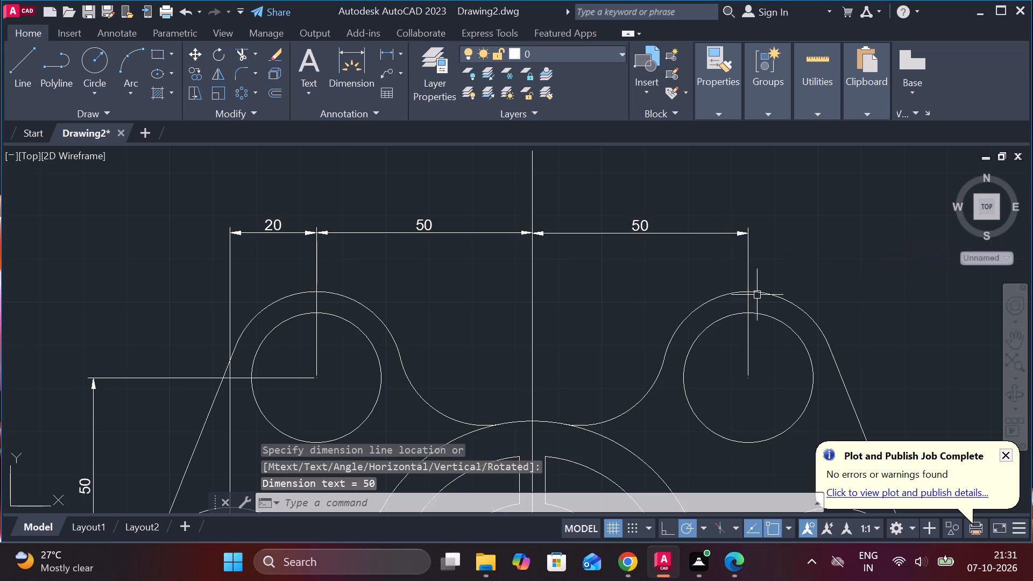
Add a horizontal linear dimension between the upper-right and middle-right circle centres, in line with the dimensions above the part.
scroll(674, 360, "down", 2)
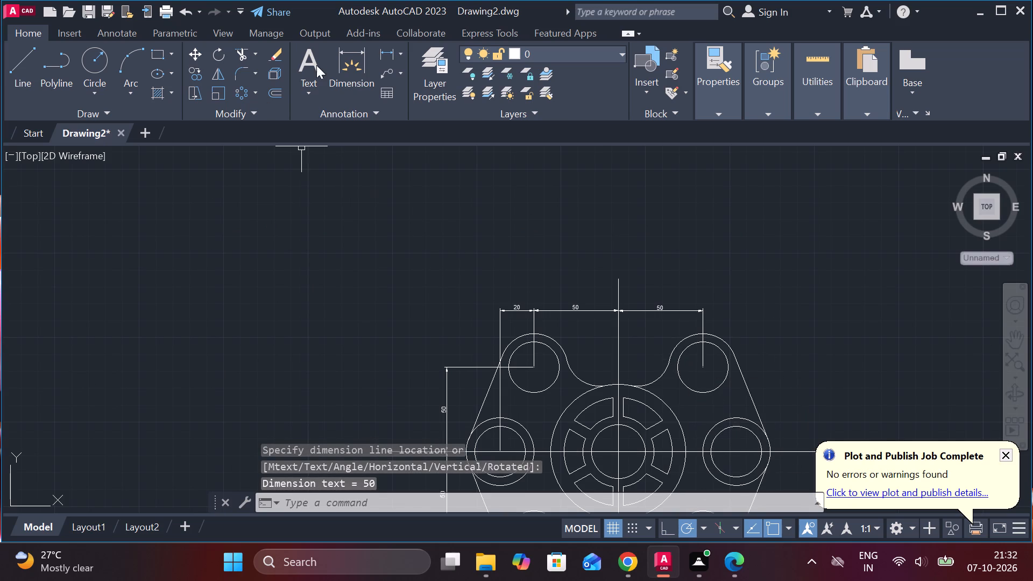
left_click(404, 51)
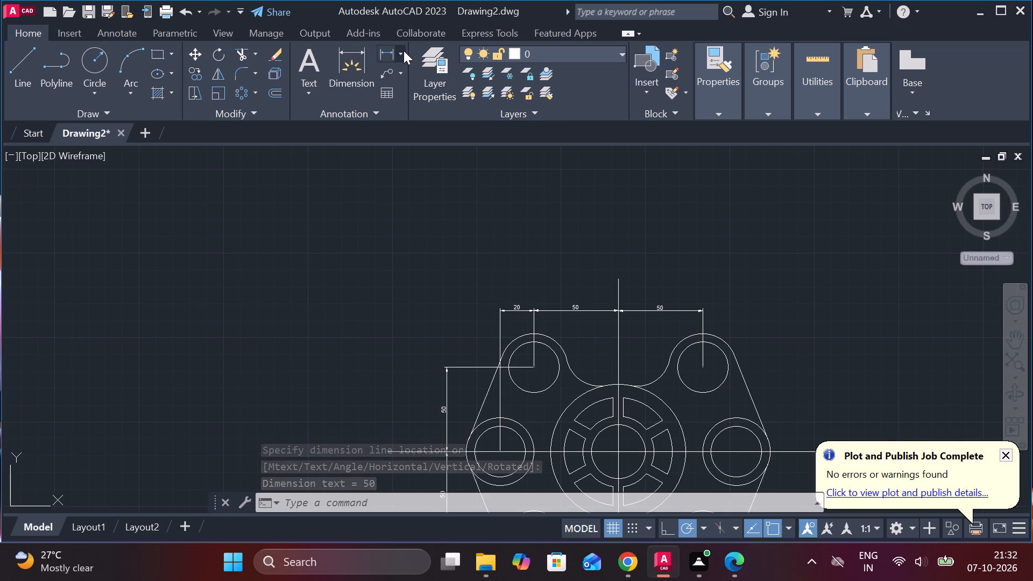
left_click(427, 79)
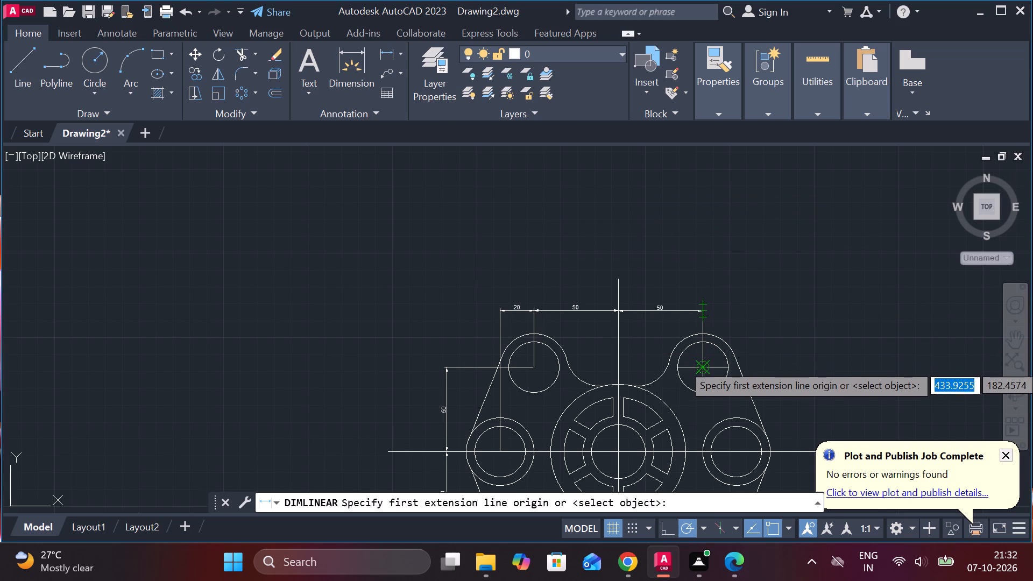
left_click(705, 364)
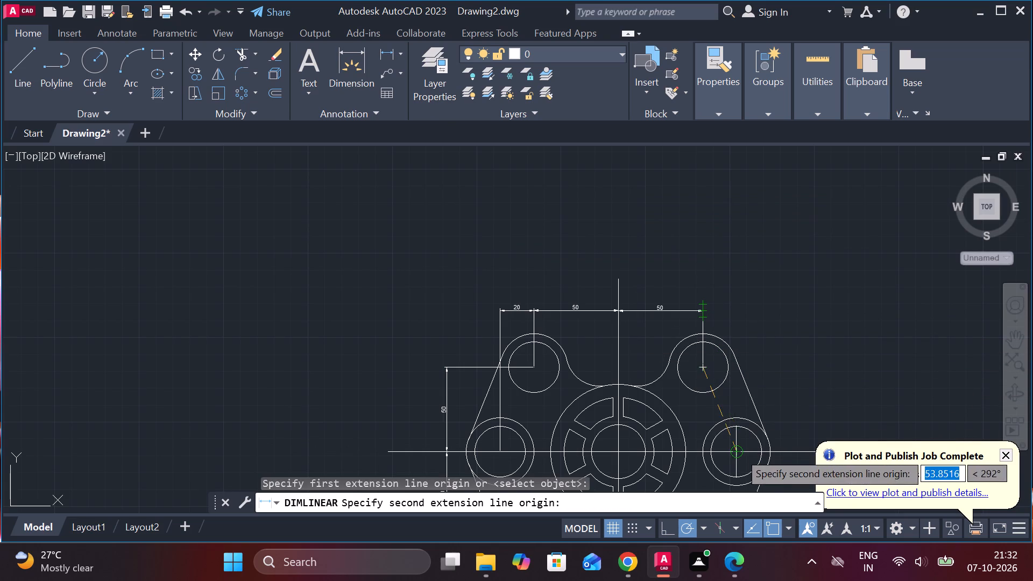
left_click(739, 452)
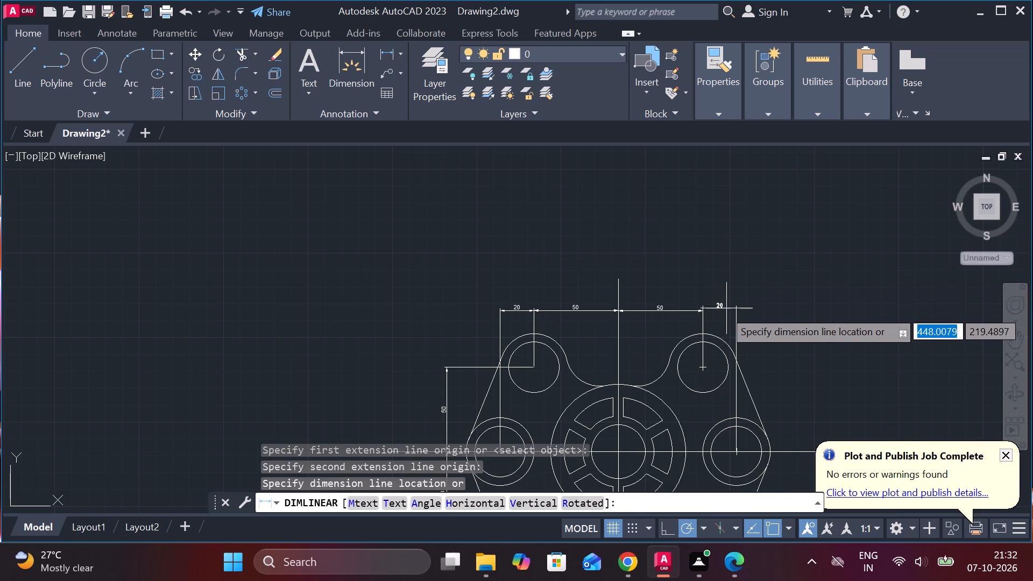
left_click(721, 311)
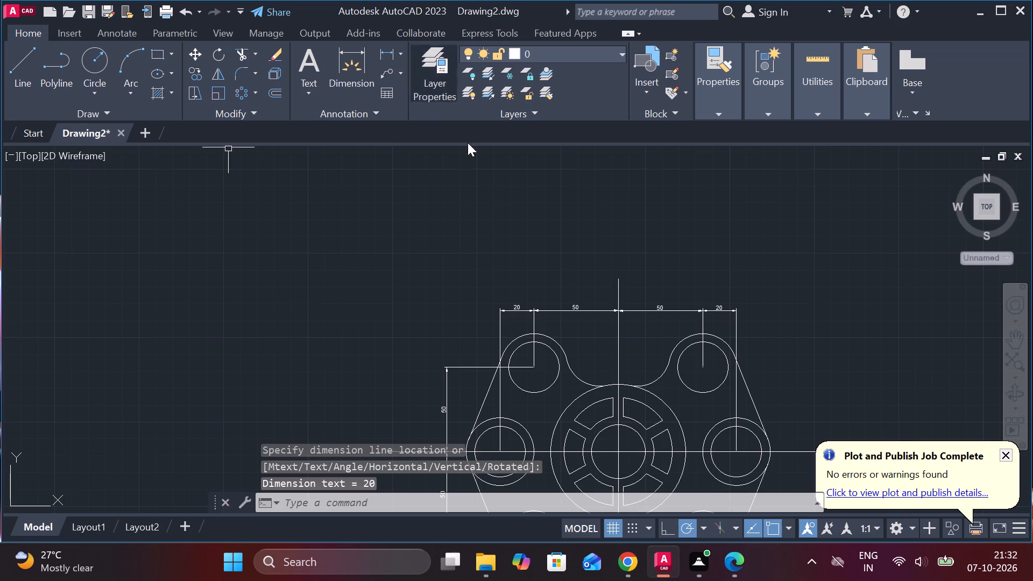
Add a diameter dimension to the middle-right outer circle, with its text placed outside the part's upper right.
scroll(702, 385, "down", 1)
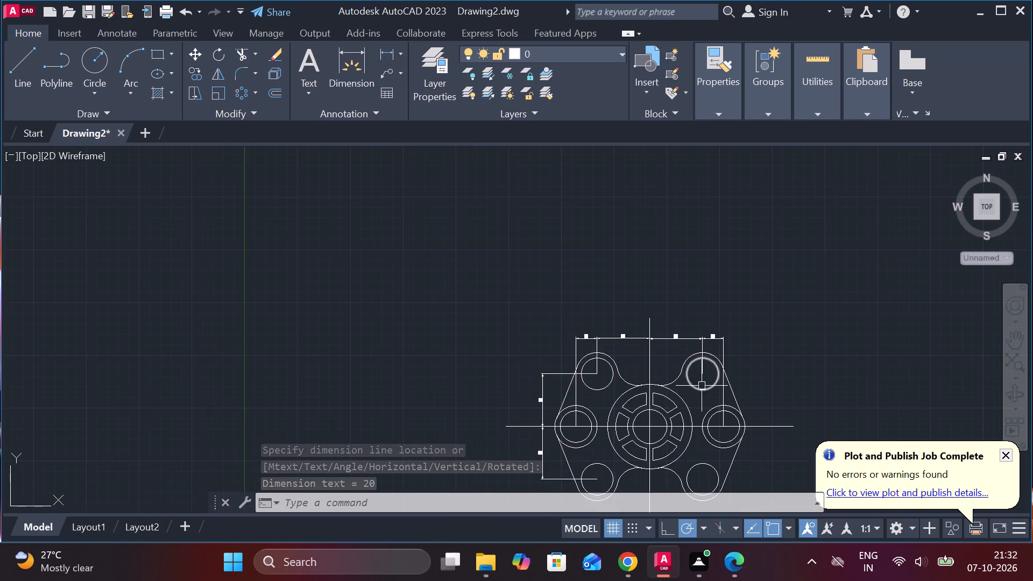
scroll(702, 386, "up", 1)
scroll(704, 387, "down", 2)
scroll(520, 285, "up", 2)
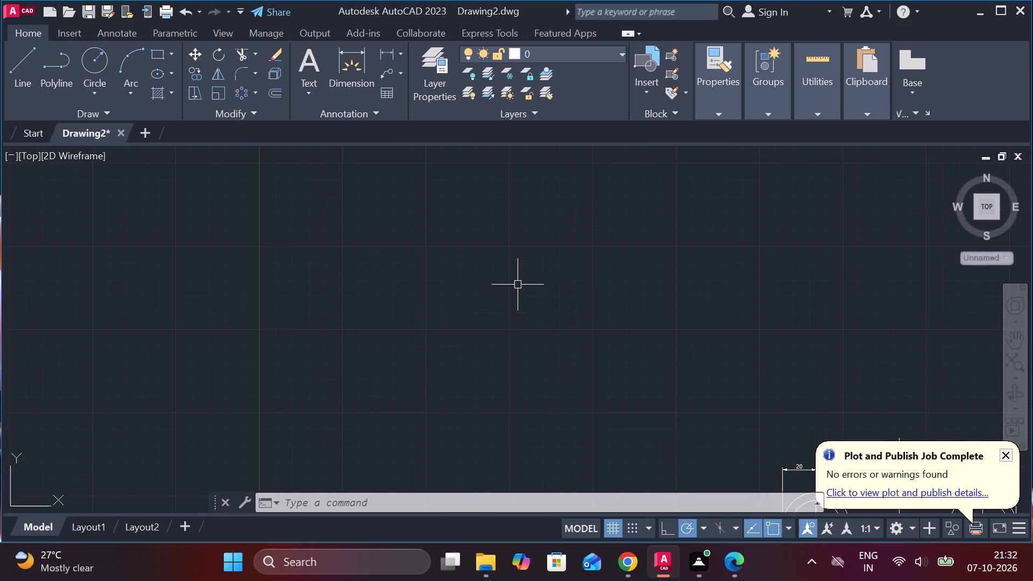
scroll(516, 285, "down", 4)
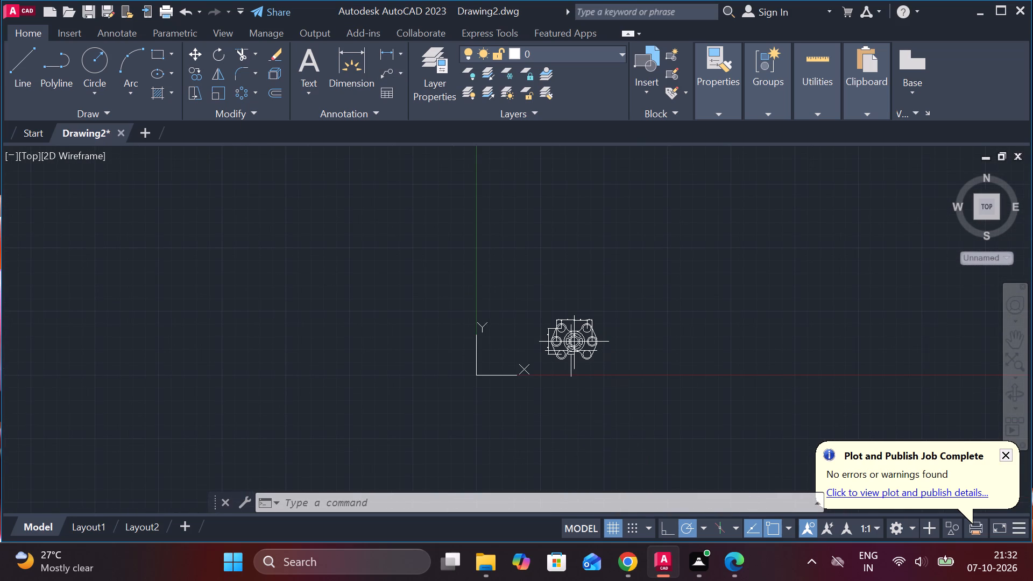
scroll(571, 351, "up", 4)
scroll(571, 351, "down", 1)
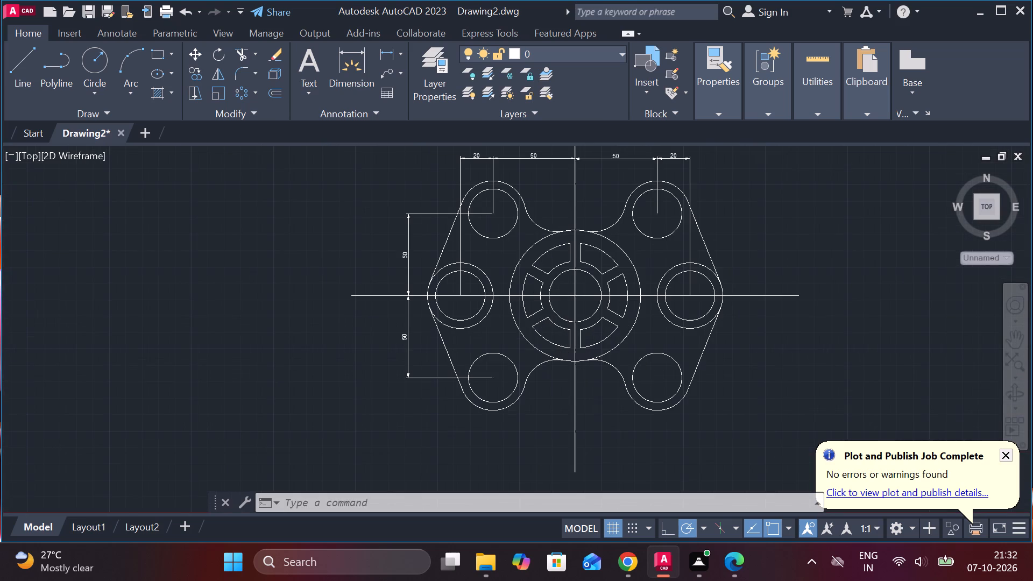
scroll(571, 351, "up", 1)
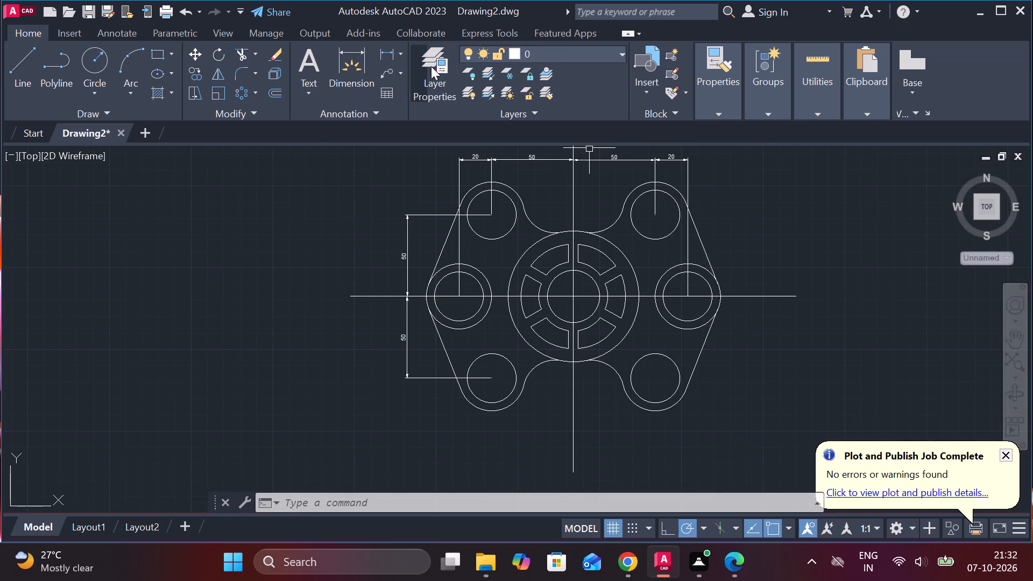
left_click(398, 52)
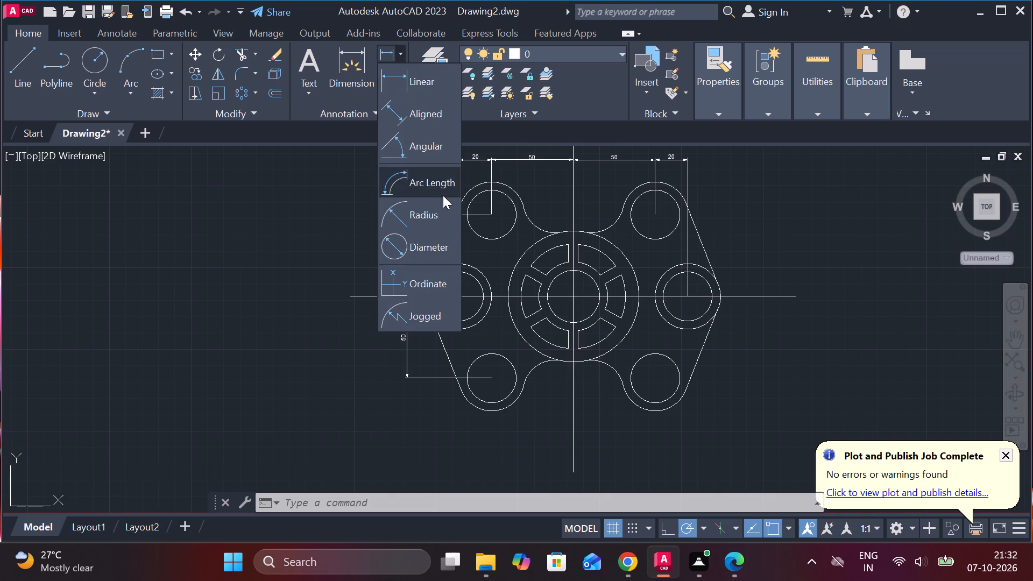
left_click(444, 251)
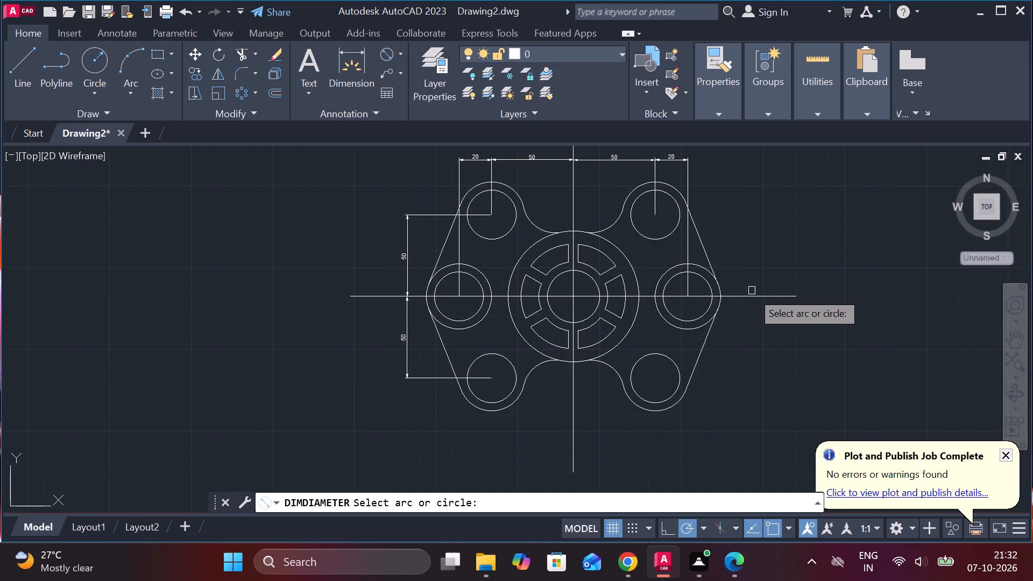
left_click(705, 267)
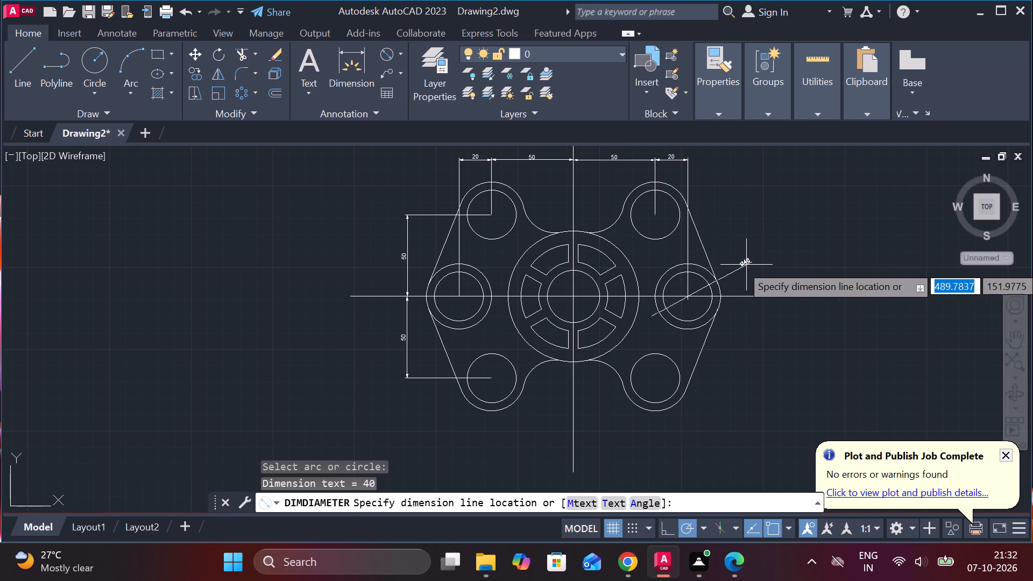
left_click(747, 271)
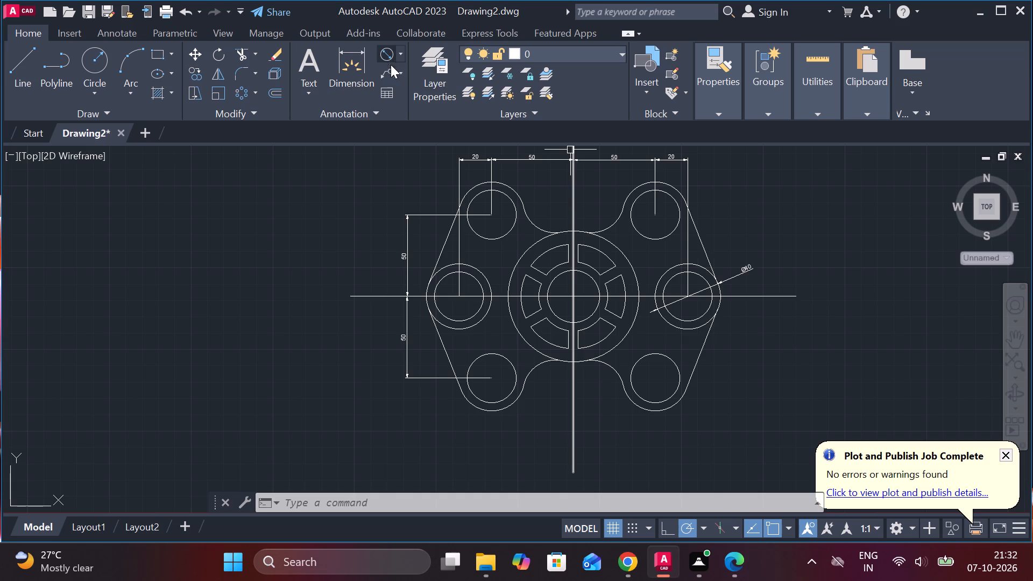
Add a diameter dimension to the lower-right inner circle, with its text placed outside the part's lower right.
left_click(404, 73)
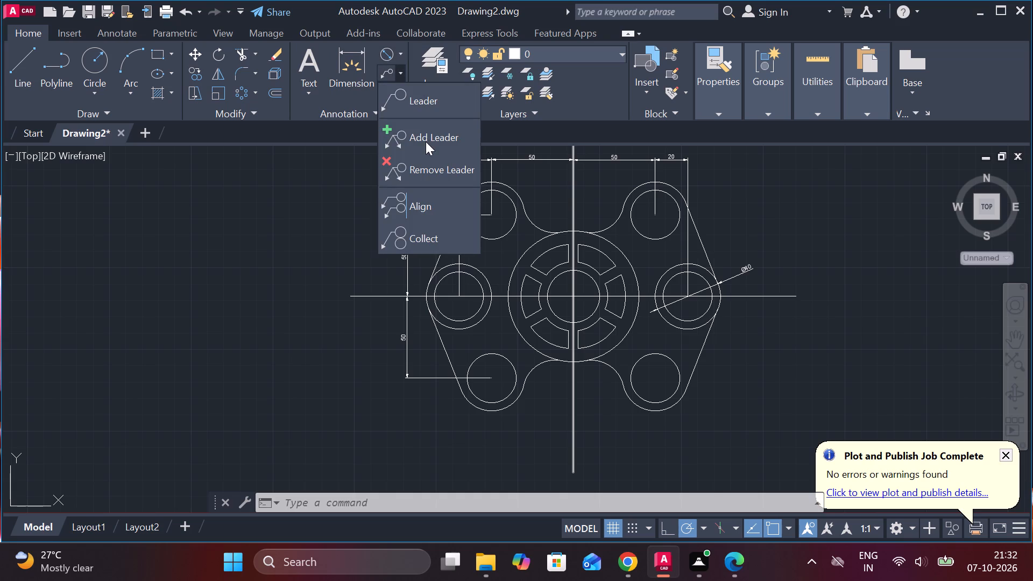
left_click(403, 74)
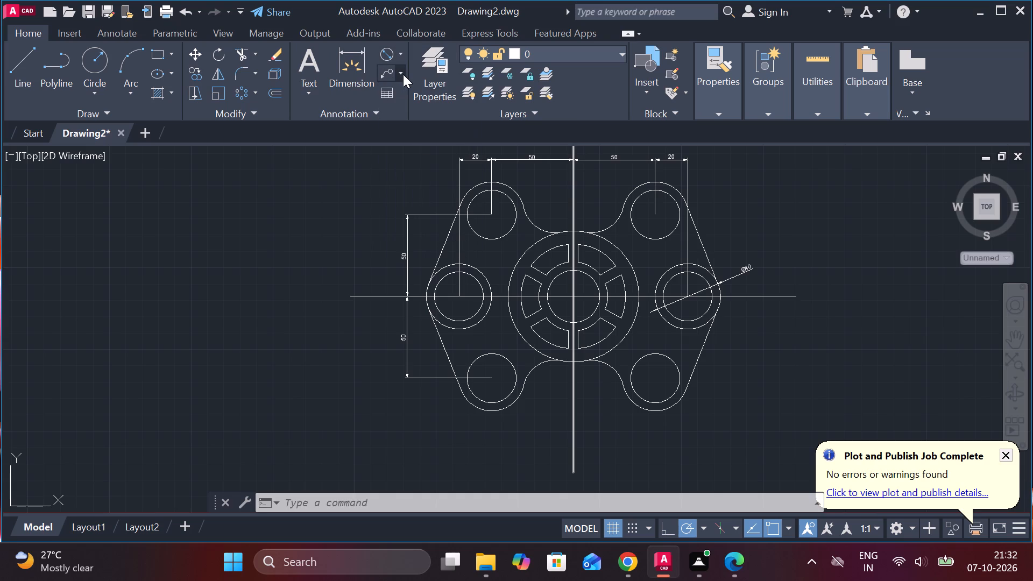
left_click(399, 51)
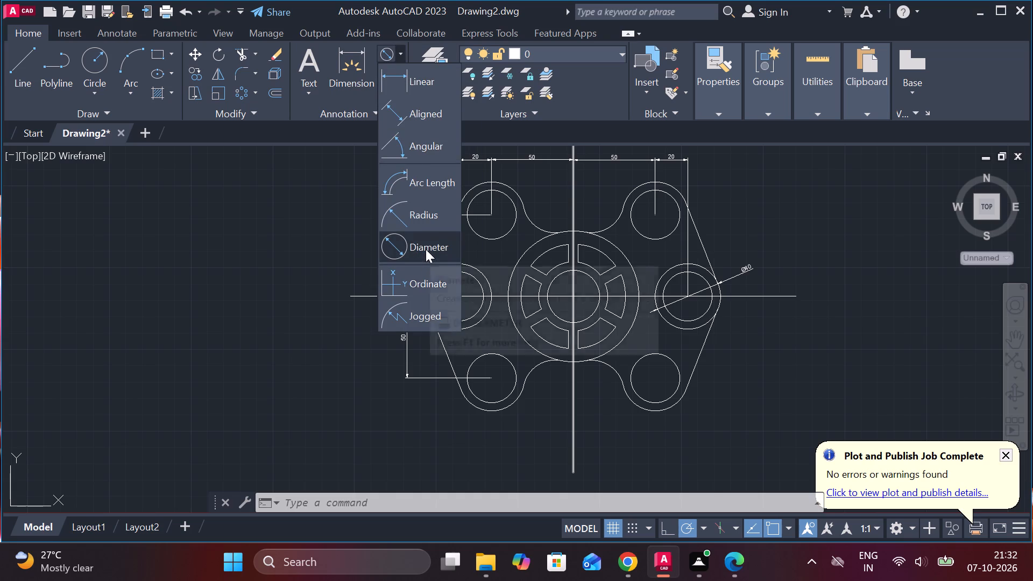
left_click(426, 249)
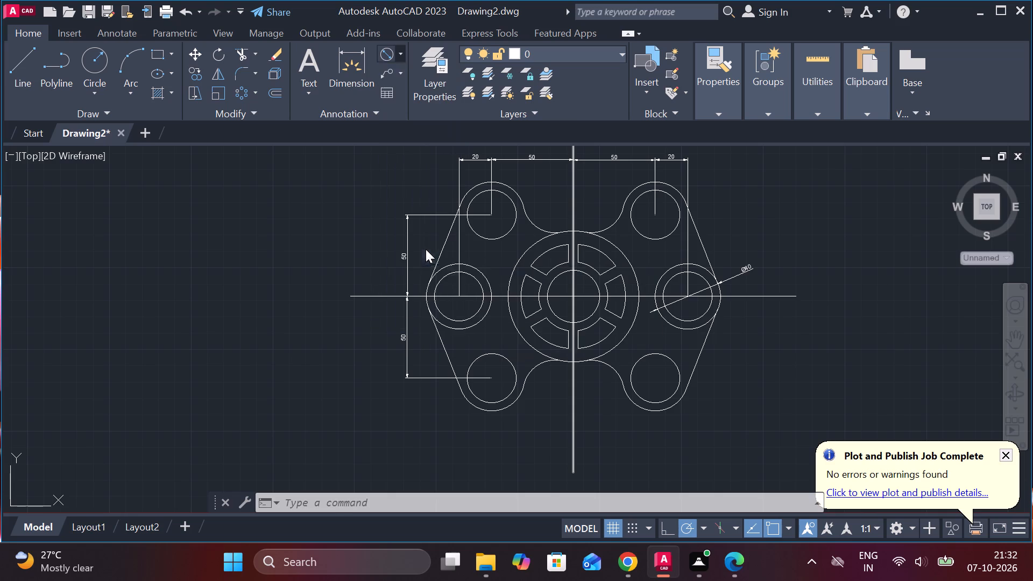
left_click(676, 389)
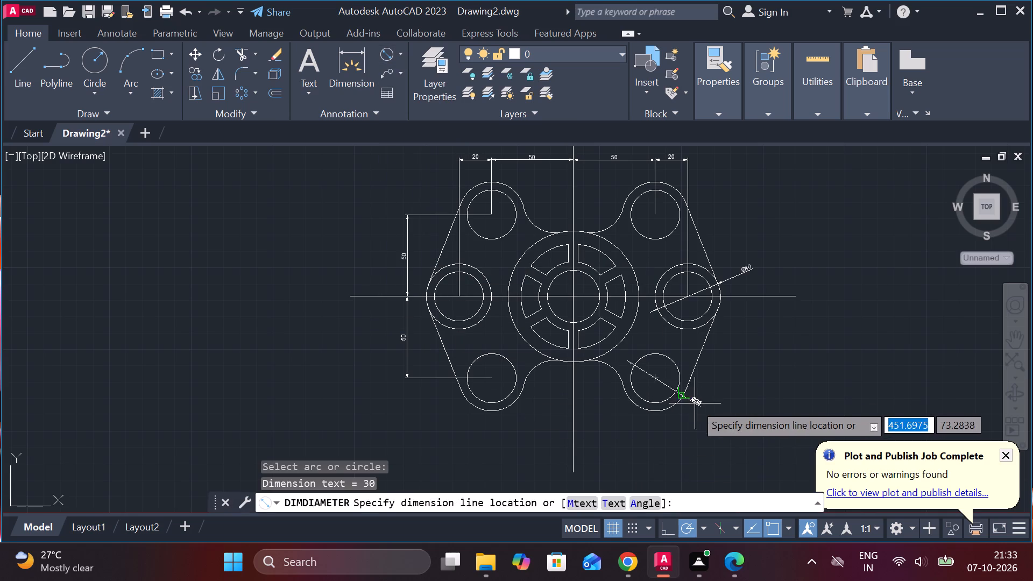
left_click(722, 404)
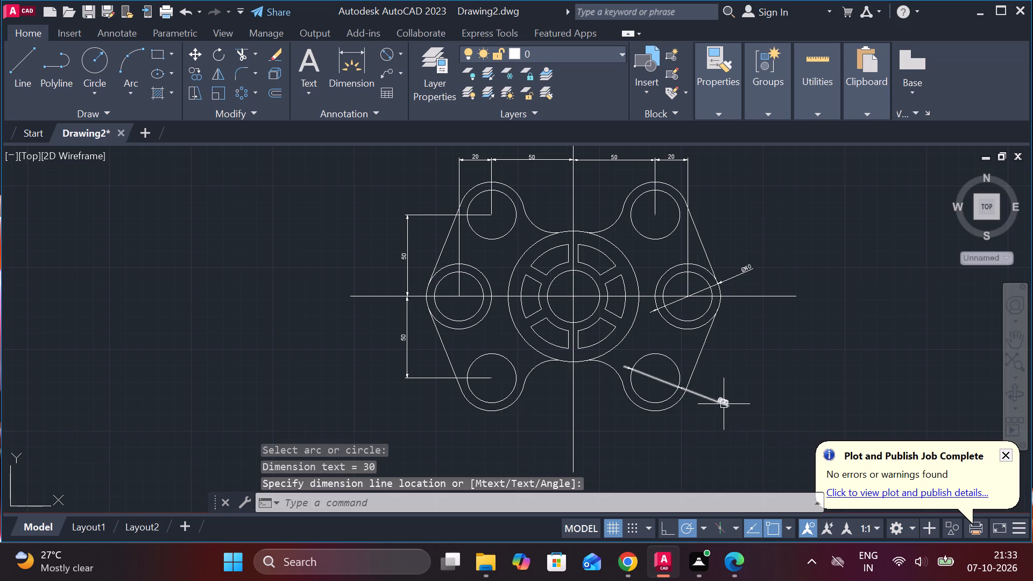
Prefix the lower-right hole's diameter text with "6 HOLES" on the same line, so the label reads "6 HOLES Ø30".
scroll(724, 404, "up", 2)
double_click(716, 394)
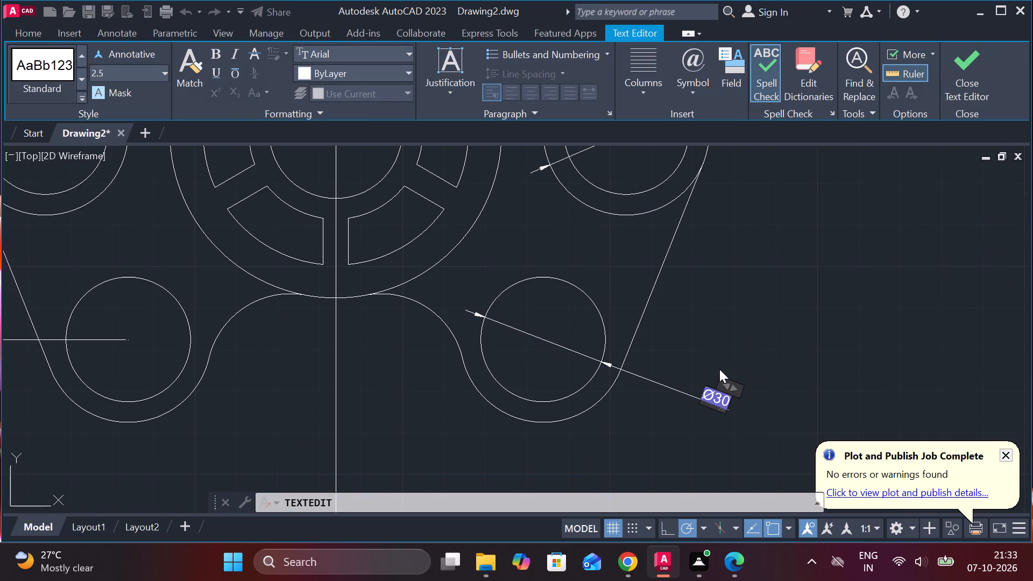
key("6")
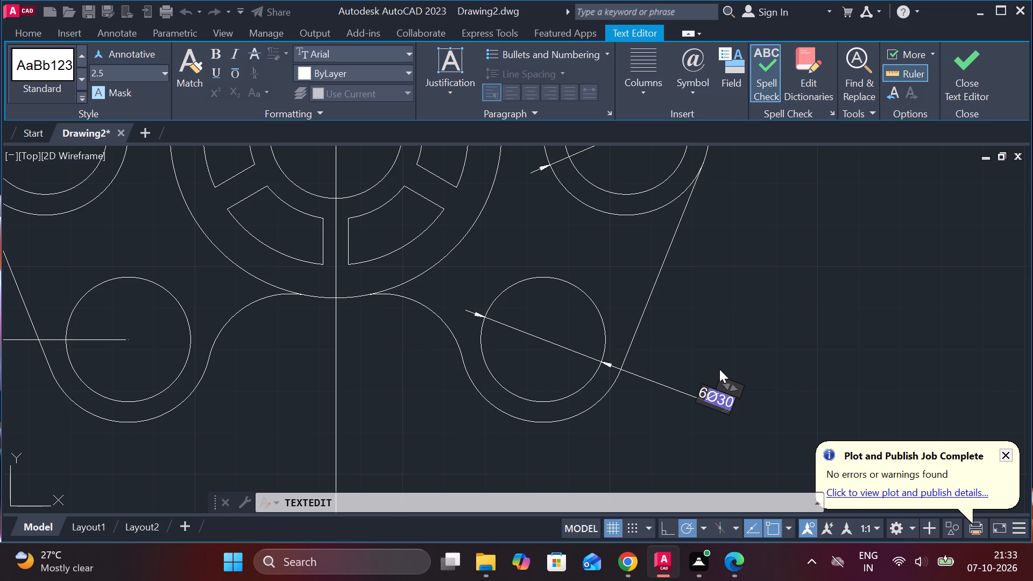
key("space")
type("HOLES")
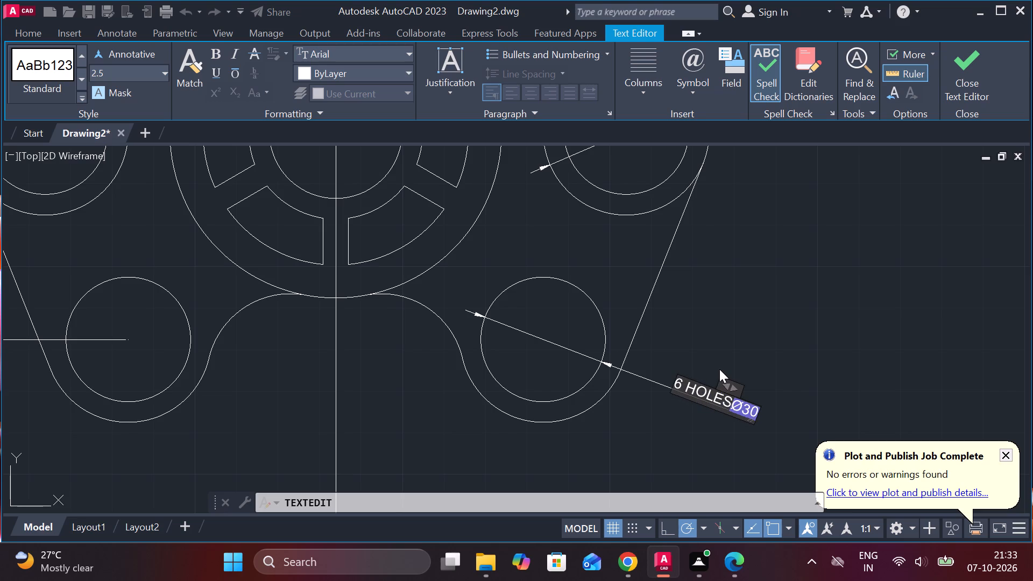
key("space")
key("Return")
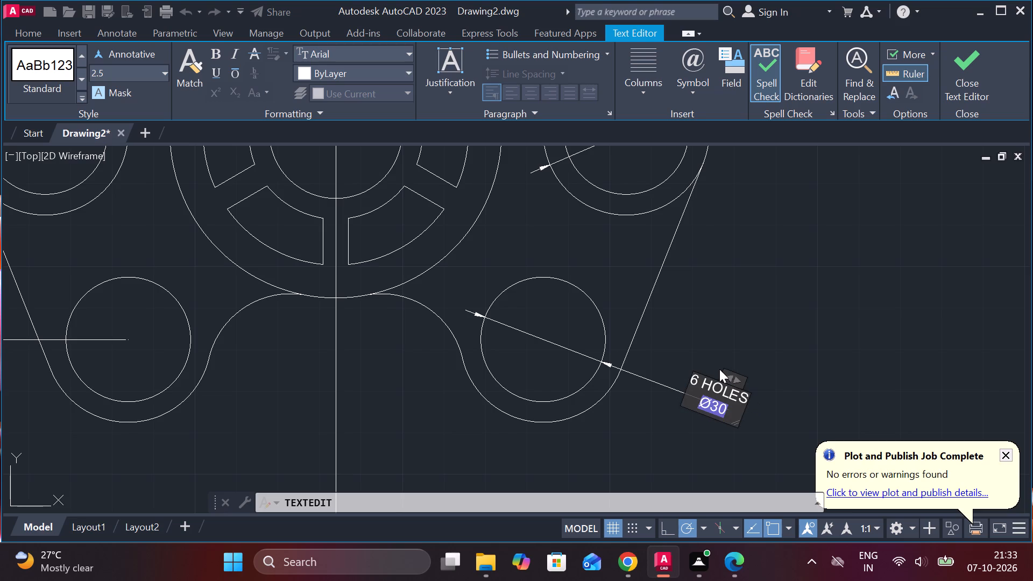
key("BackSpace")
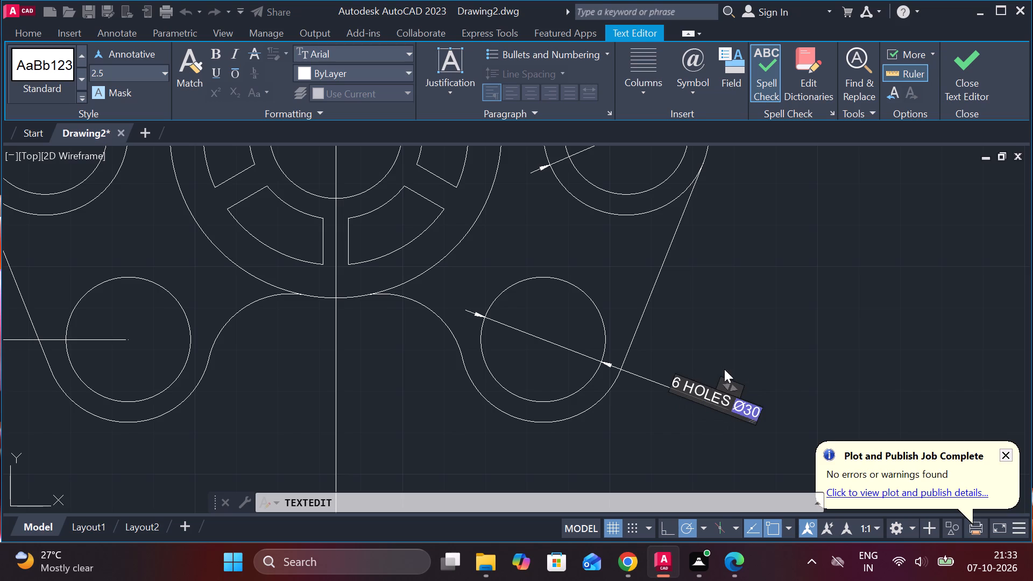
left_click(724, 369)
scroll(582, 319, "up", 1)
scroll(582, 319, "down", 3)
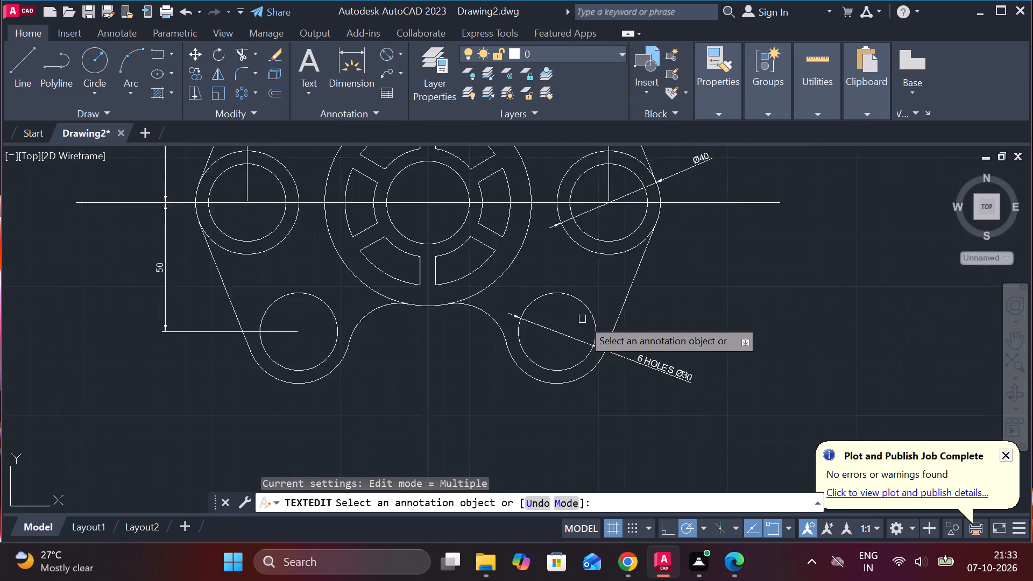
scroll(582, 319, "down", 1)
scroll(532, 180, "up", 2)
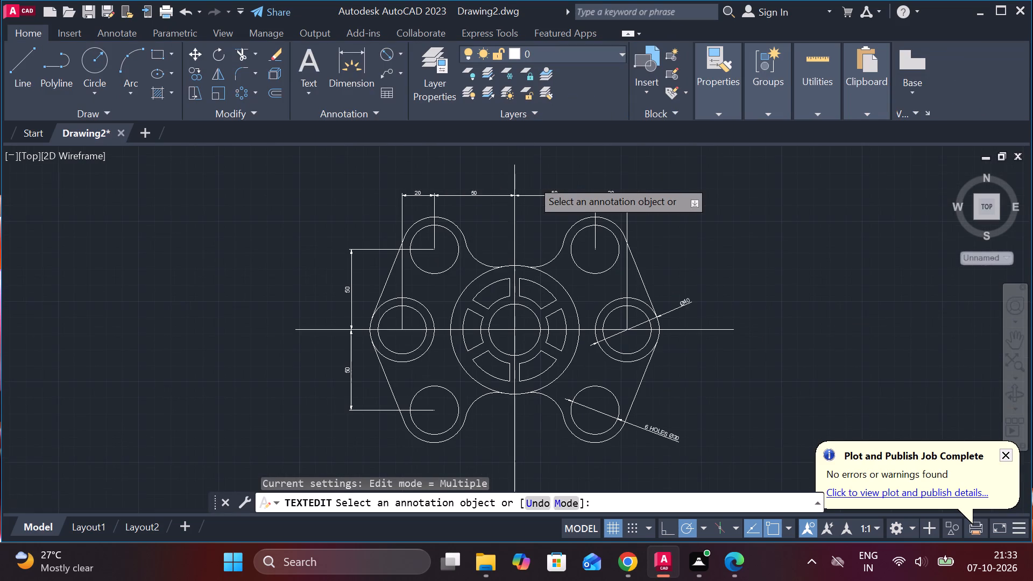
Add a diameter dimension to the large central circle, with its text placed outside the part's upper right, above the middle-right circle's diameter.
scroll(532, 180, "down", 1)
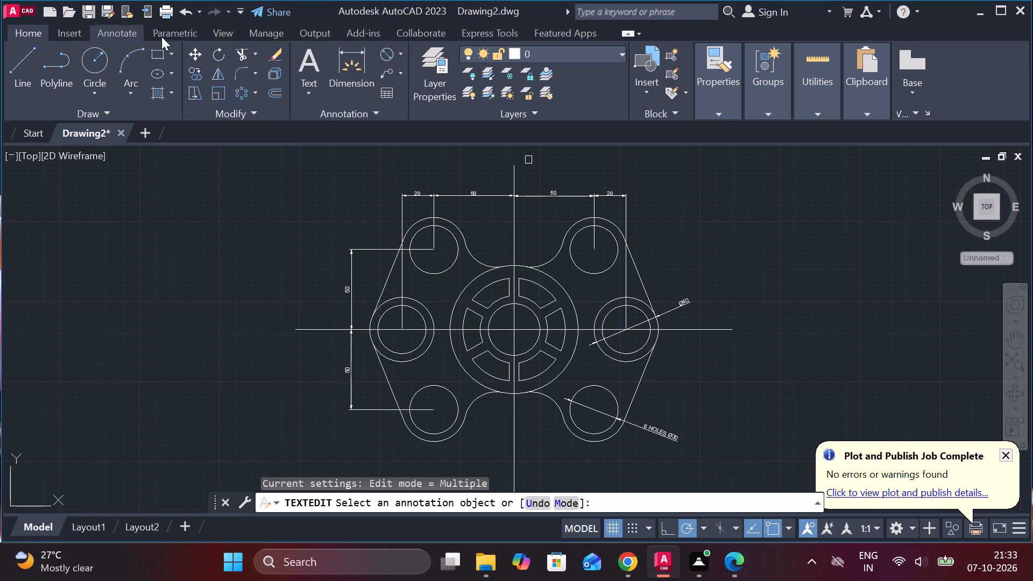
left_click(404, 54)
left_click(441, 253)
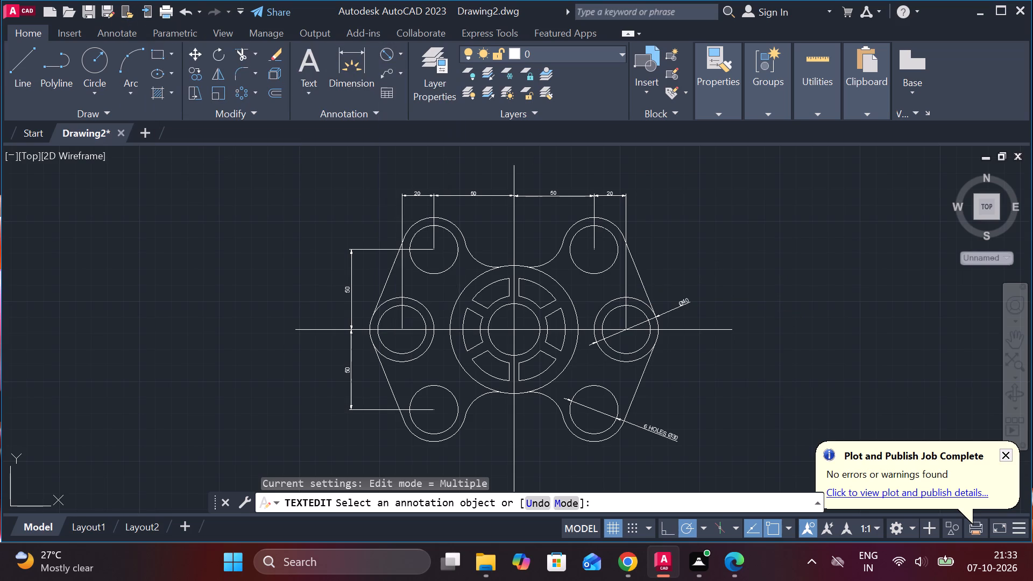
left_click(574, 300)
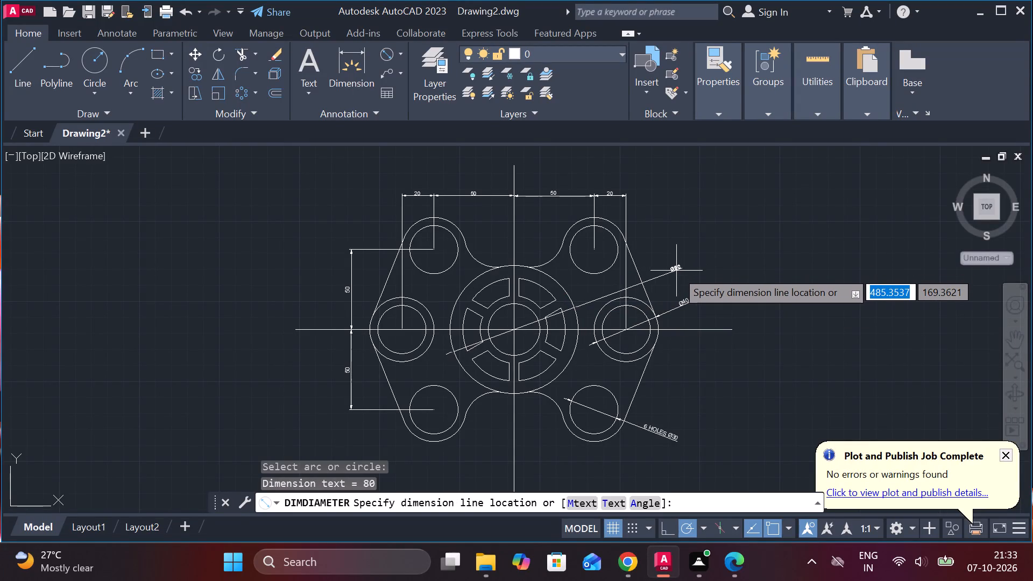
left_click(674, 265)
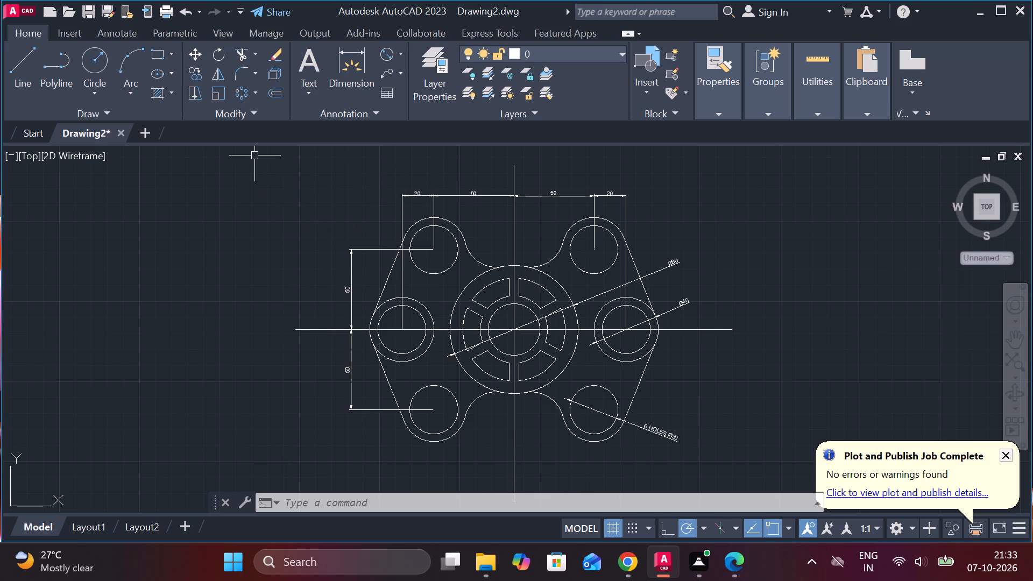
Add a diameter dimension to the smallest central circle, with its text outside the part's lower right, above the "6 HOLES" label.
left_click(405, 51)
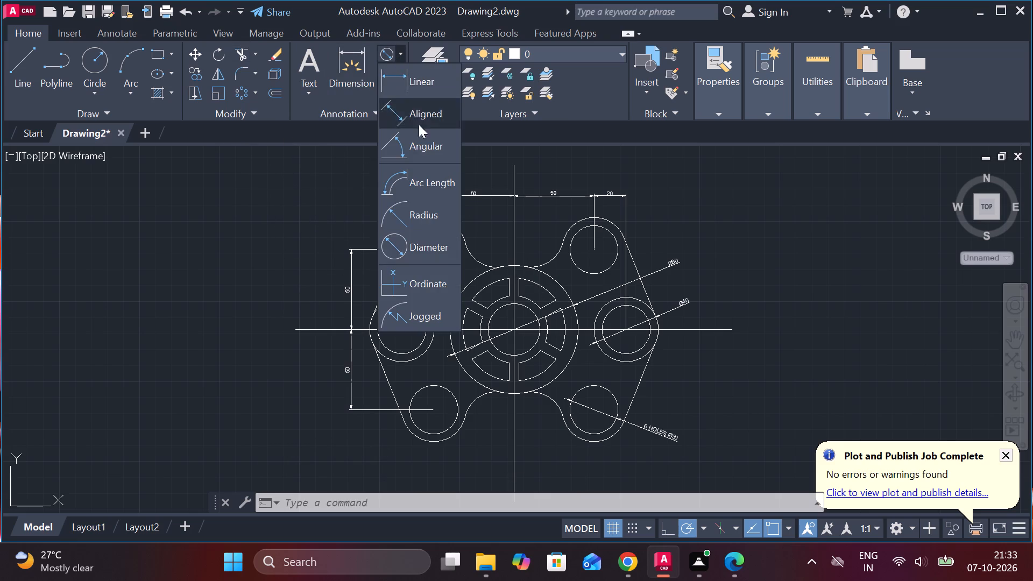
left_click(430, 250)
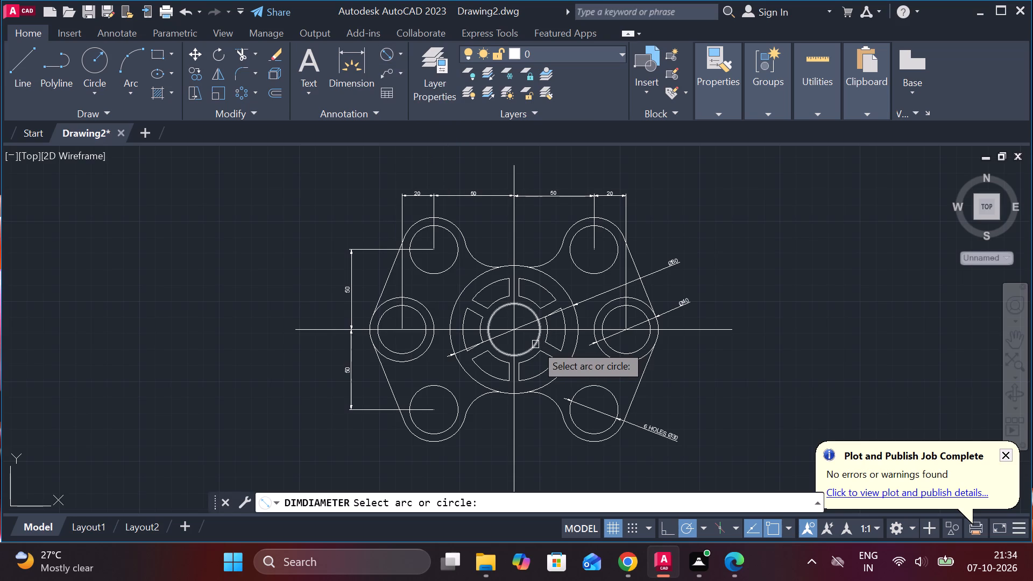
left_click(535, 344)
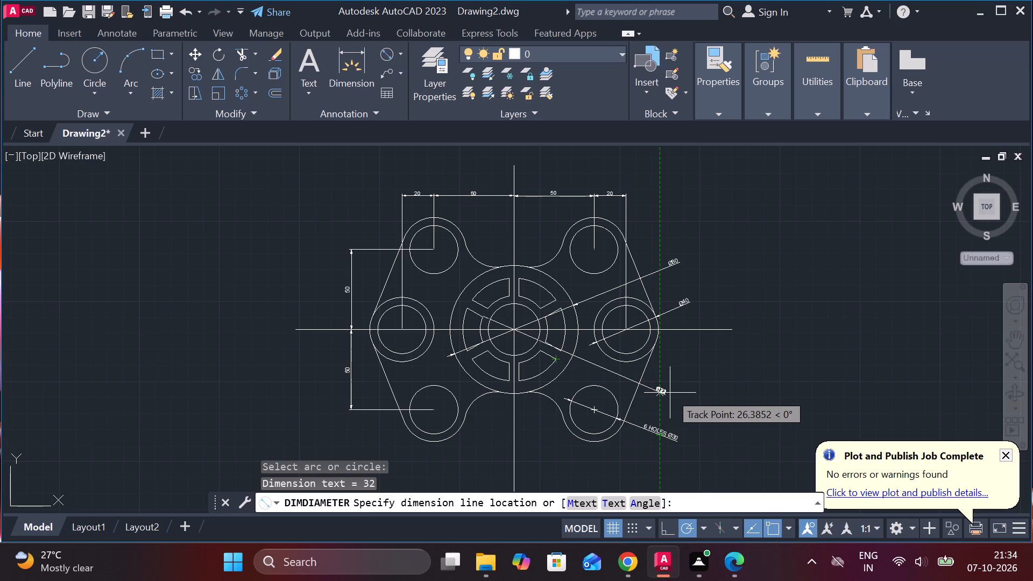
left_click(674, 393)
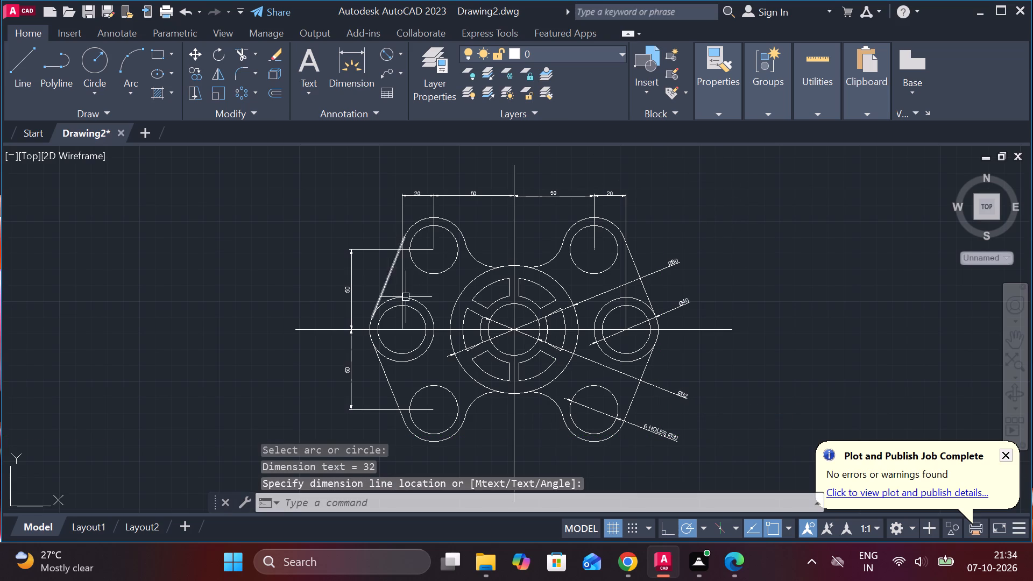
Add a radius dimension to the upper-right slot's inner arc, with its text placed outside the part's left side.
left_click(400, 58)
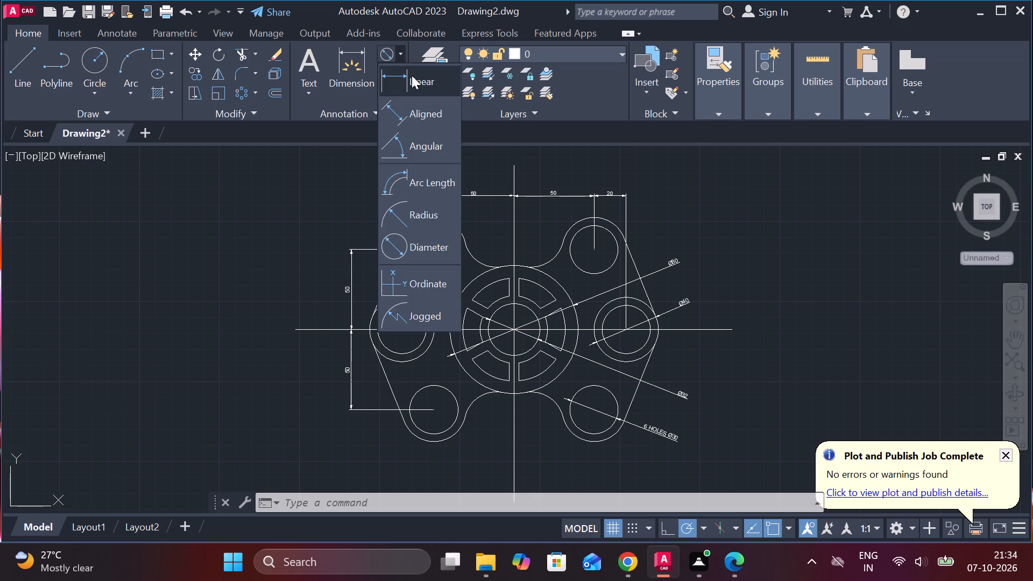
left_click(435, 211)
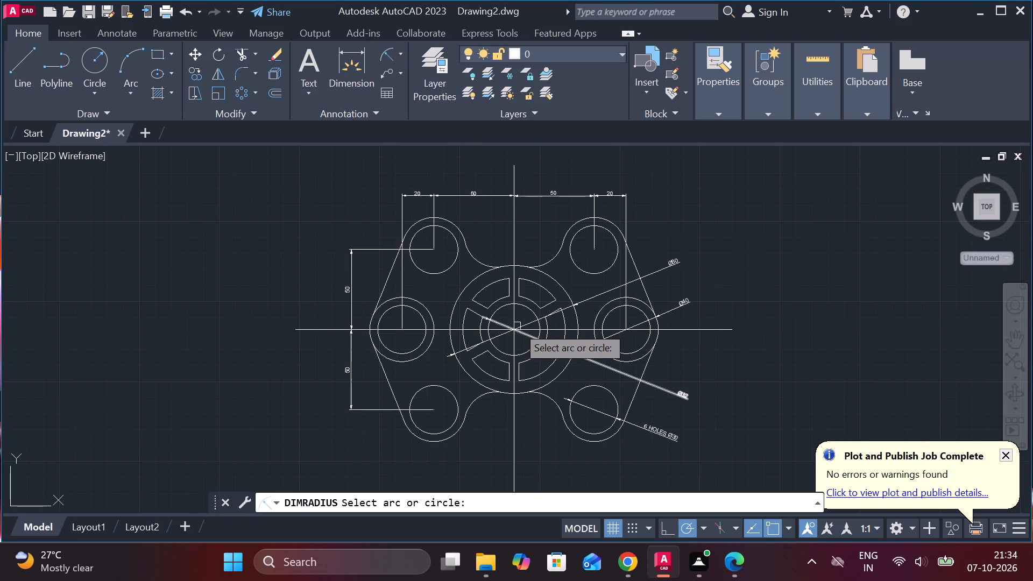
left_click(534, 301)
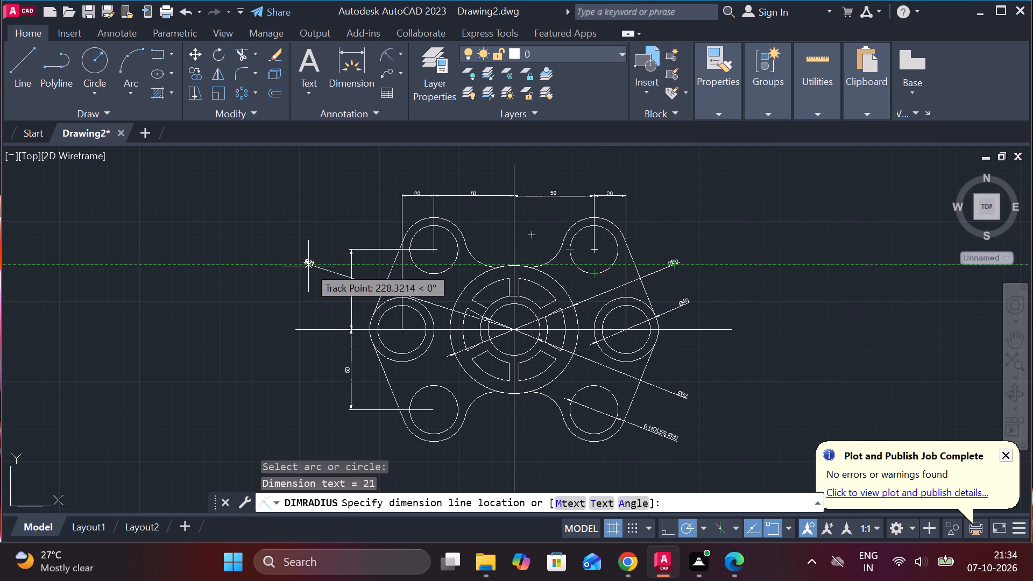
left_click(319, 299)
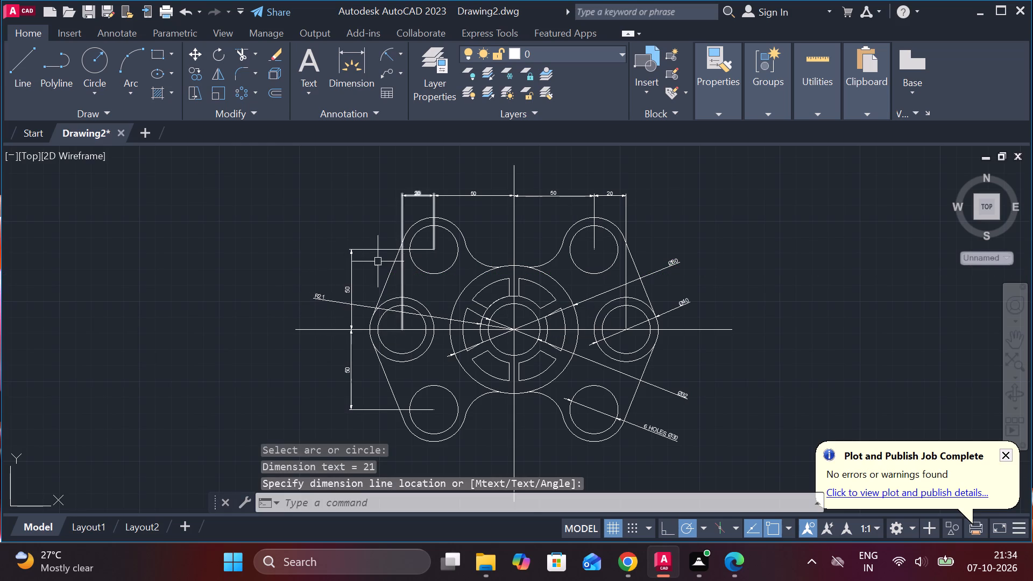
Add a radius dimension to the upper-left slot's outer arc, with its text placed left of the part above the inner-arc radius.
scroll(331, 290, "up", 2)
scroll(331, 290, "down", 1)
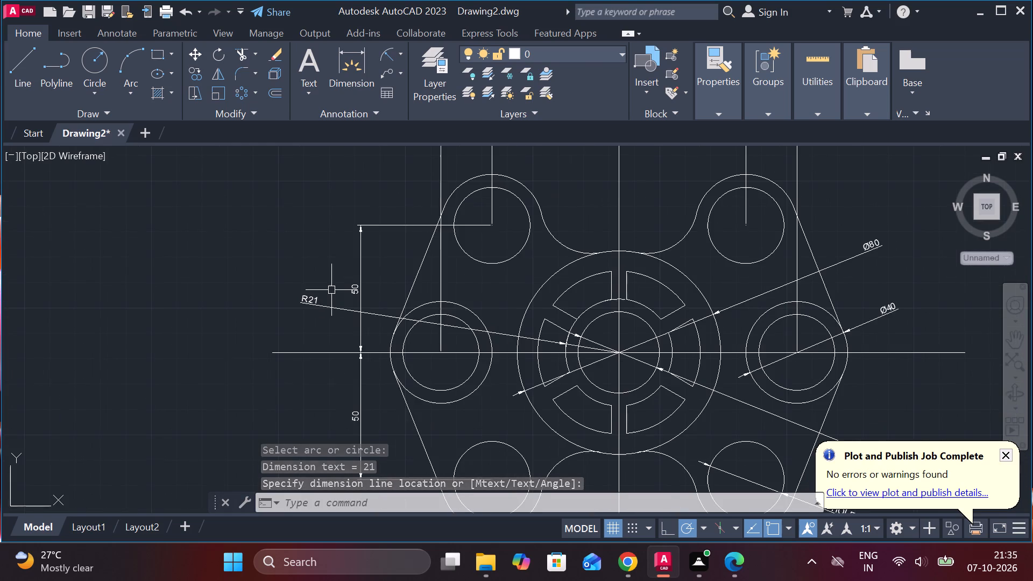
scroll(331, 290, "down", 1)
scroll(331, 290, "up", 1)
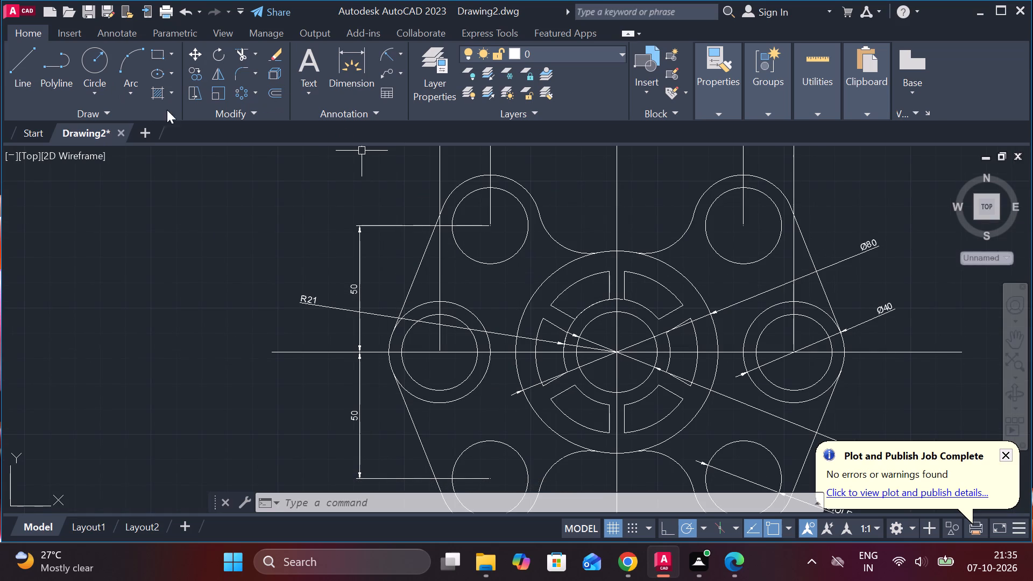
left_click(401, 54)
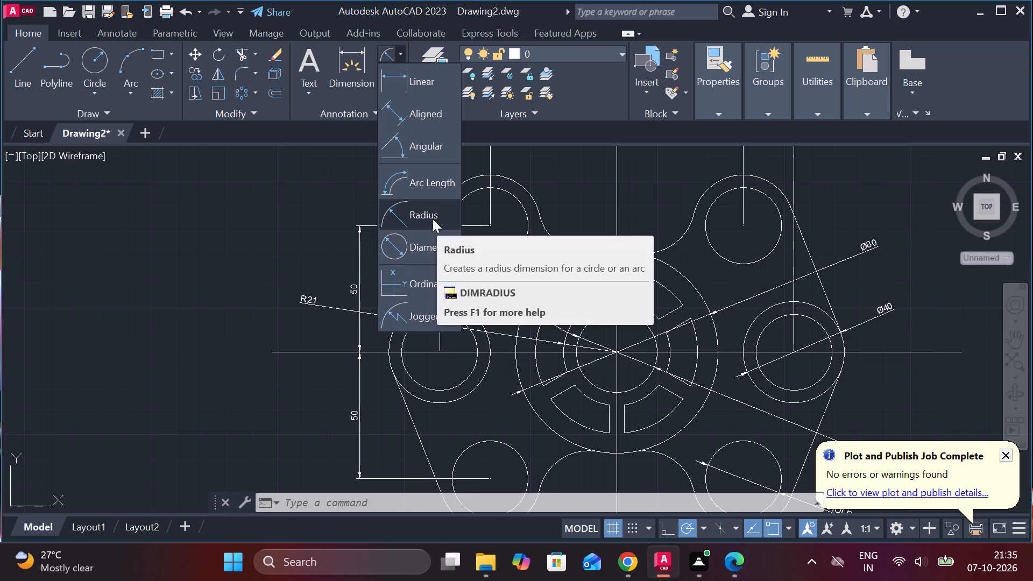
left_click(433, 219)
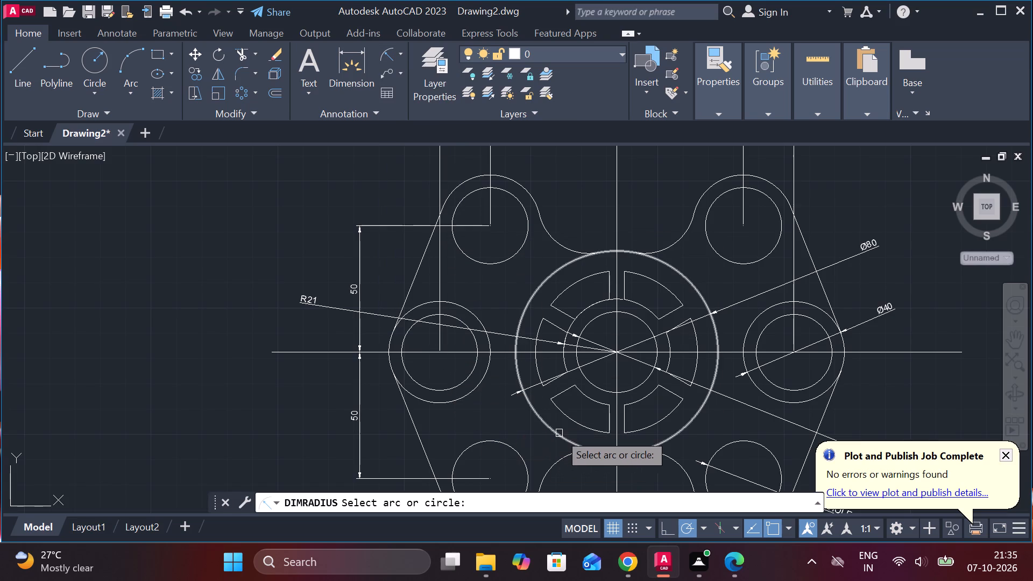
left_click(558, 293)
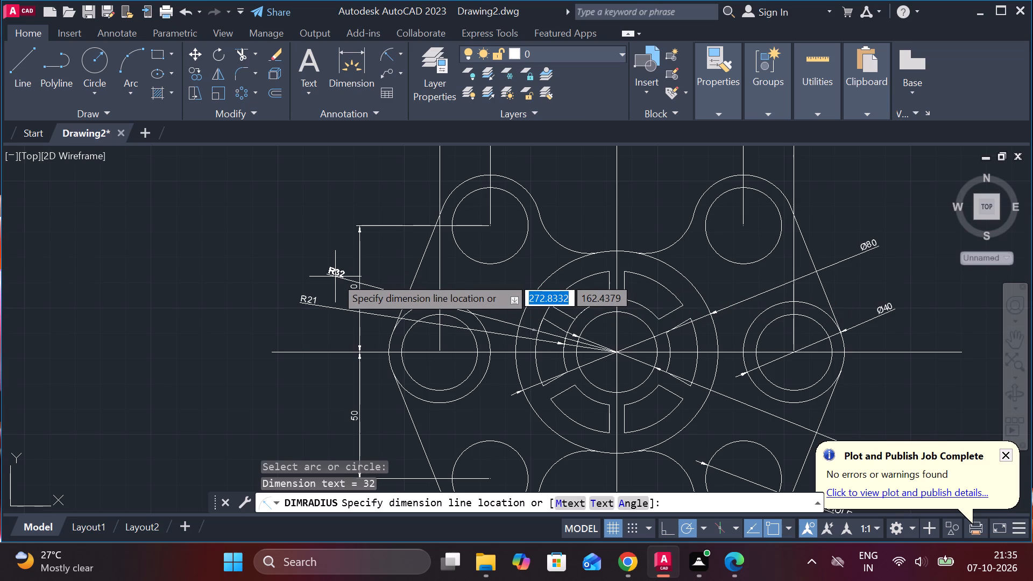
scroll(335, 277, "up", 2)
scroll(335, 277, "down", 1)
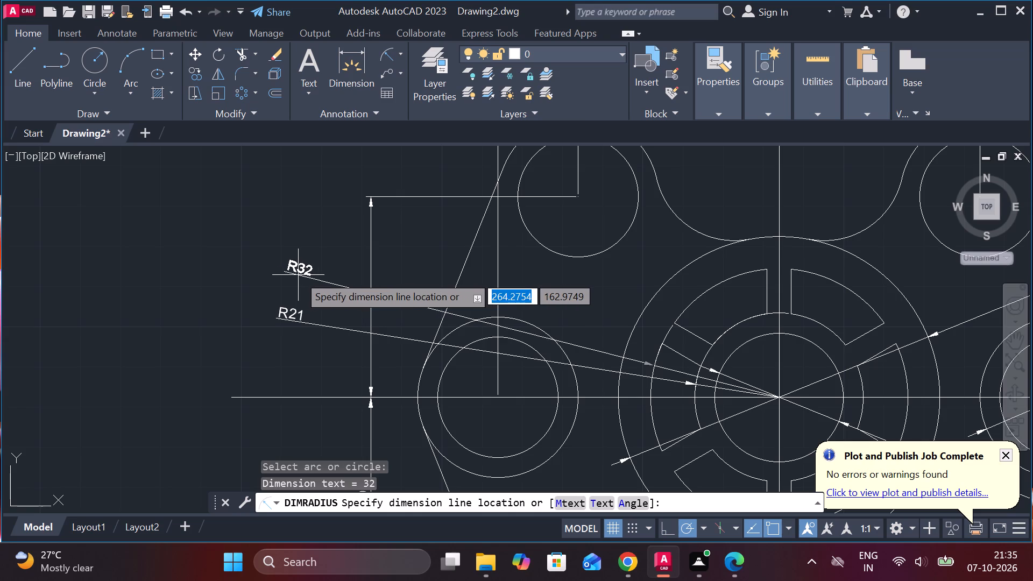
left_click(298, 275)
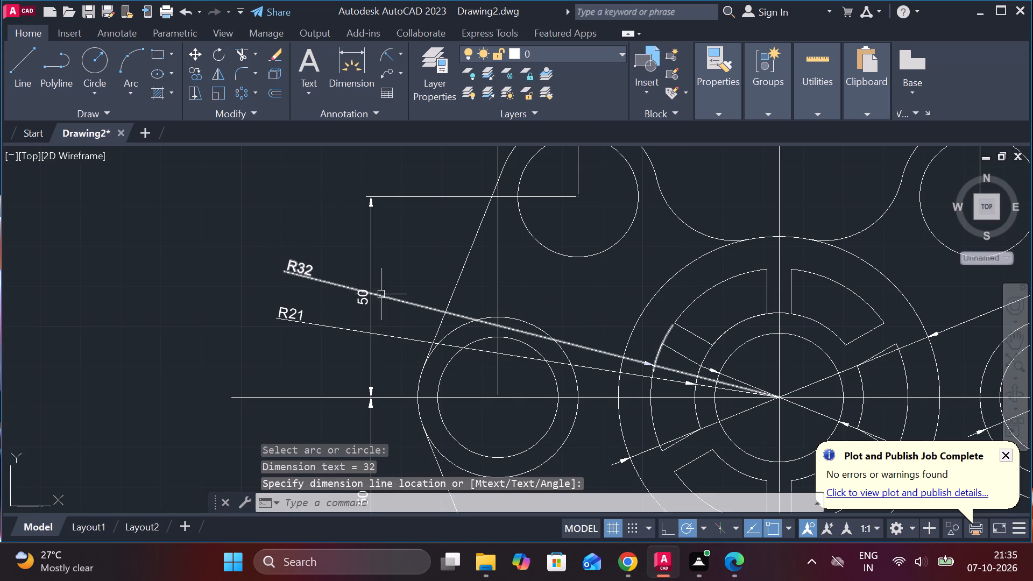
Add a radius dimension to the fillet between the central circle and the lower-right circle, with its text placed below the part.
scroll(383, 284, "down", 2)
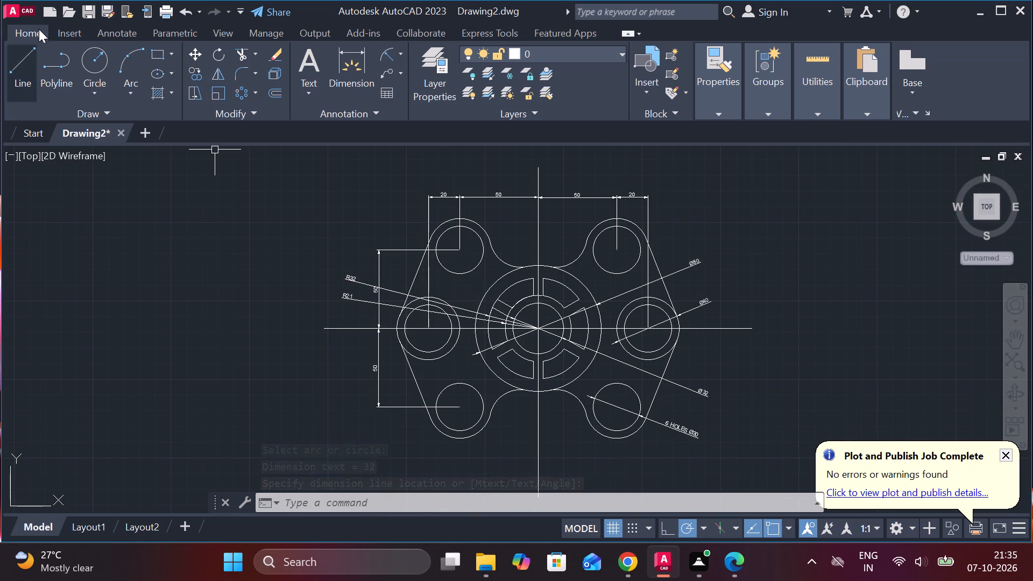
left_click(401, 55)
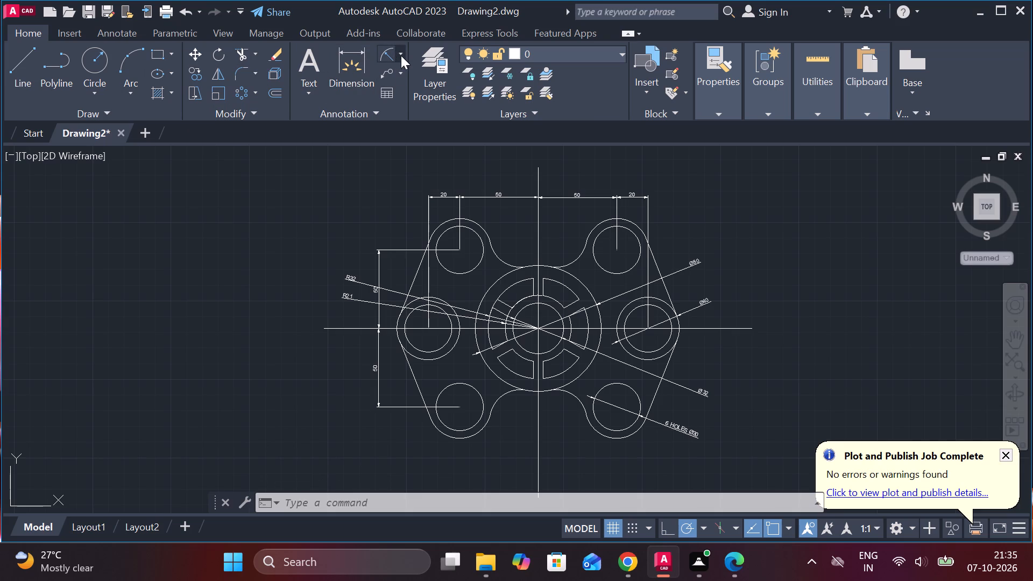
left_click(424, 221)
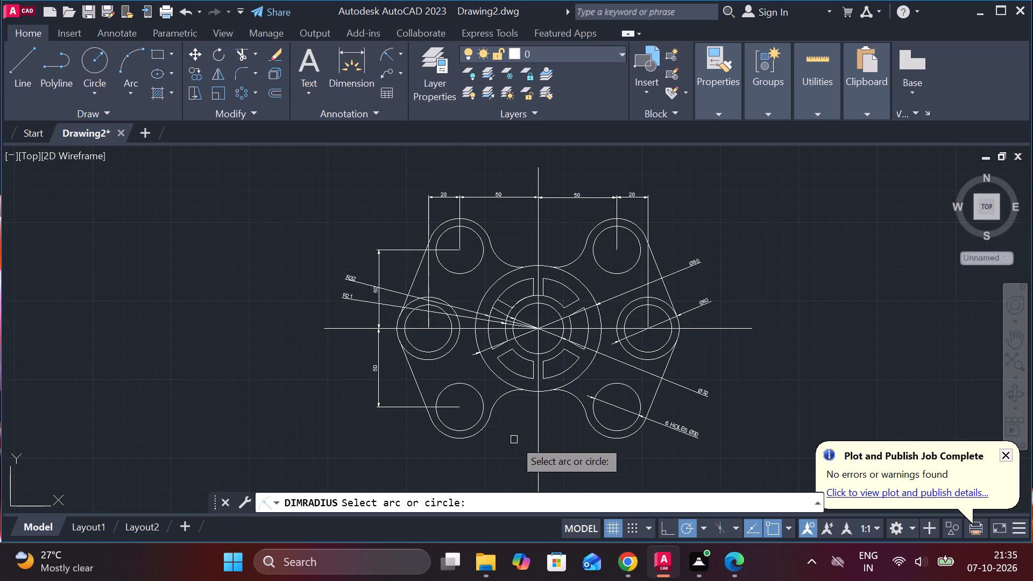
left_click(576, 402)
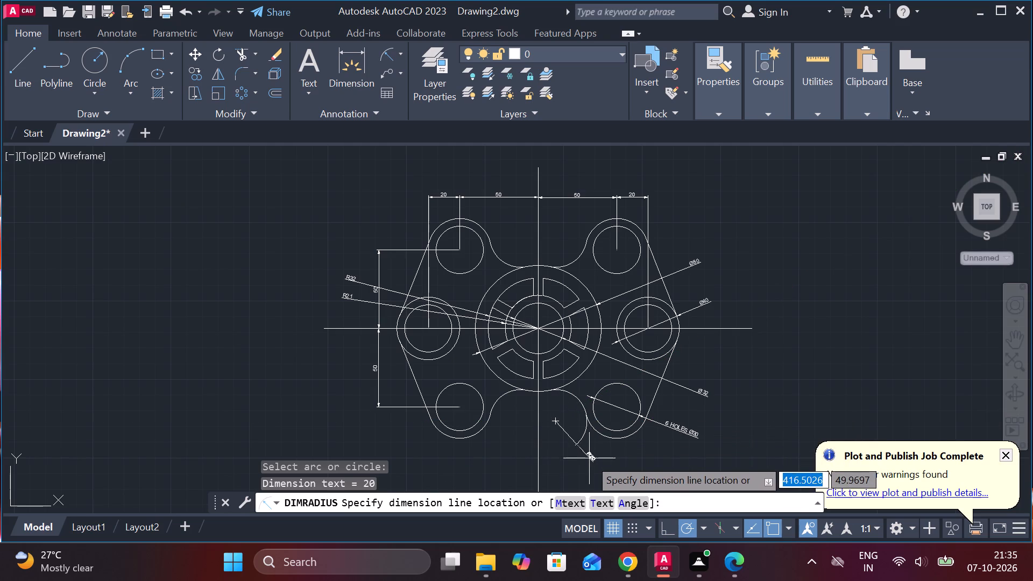
left_click(614, 465)
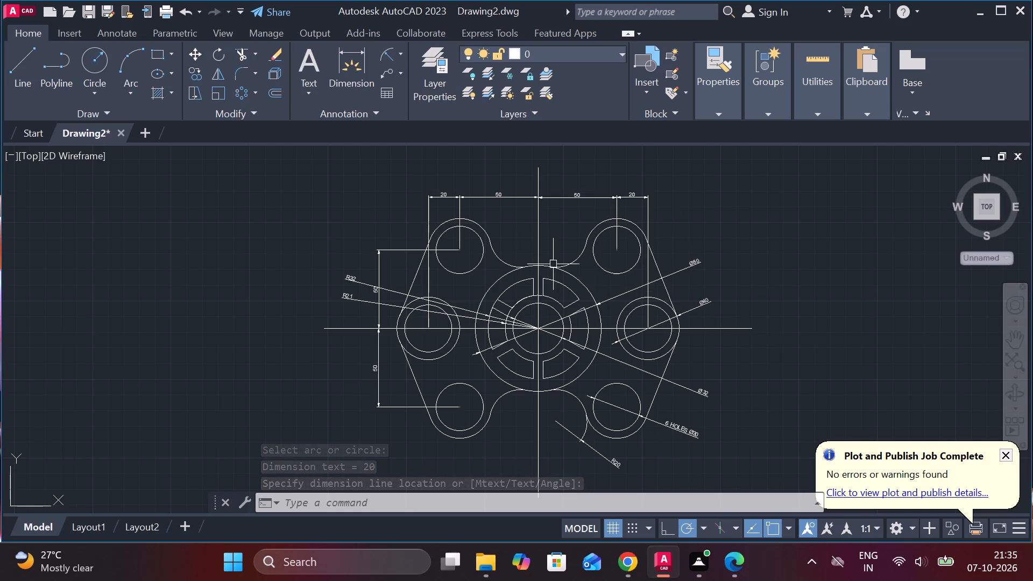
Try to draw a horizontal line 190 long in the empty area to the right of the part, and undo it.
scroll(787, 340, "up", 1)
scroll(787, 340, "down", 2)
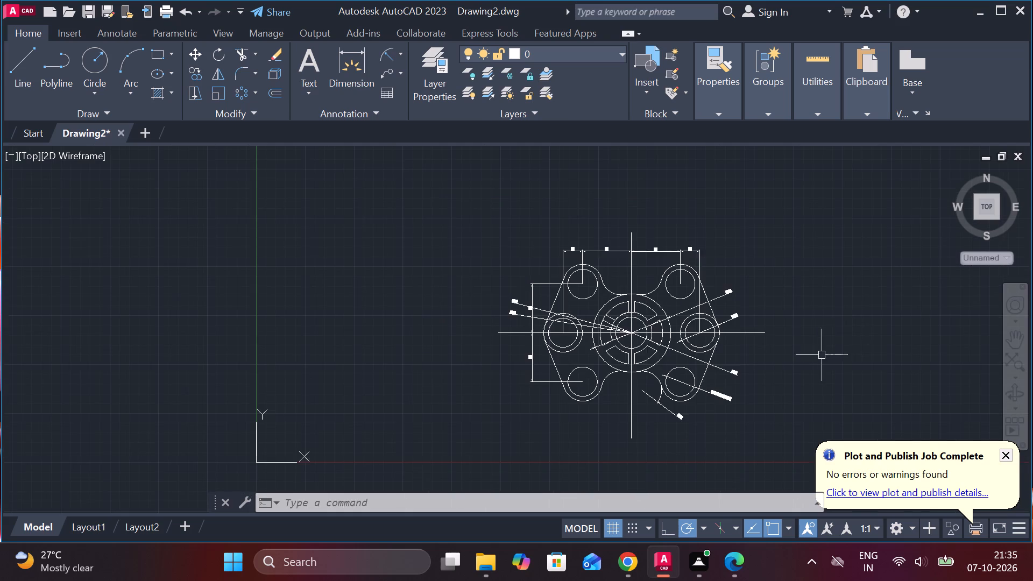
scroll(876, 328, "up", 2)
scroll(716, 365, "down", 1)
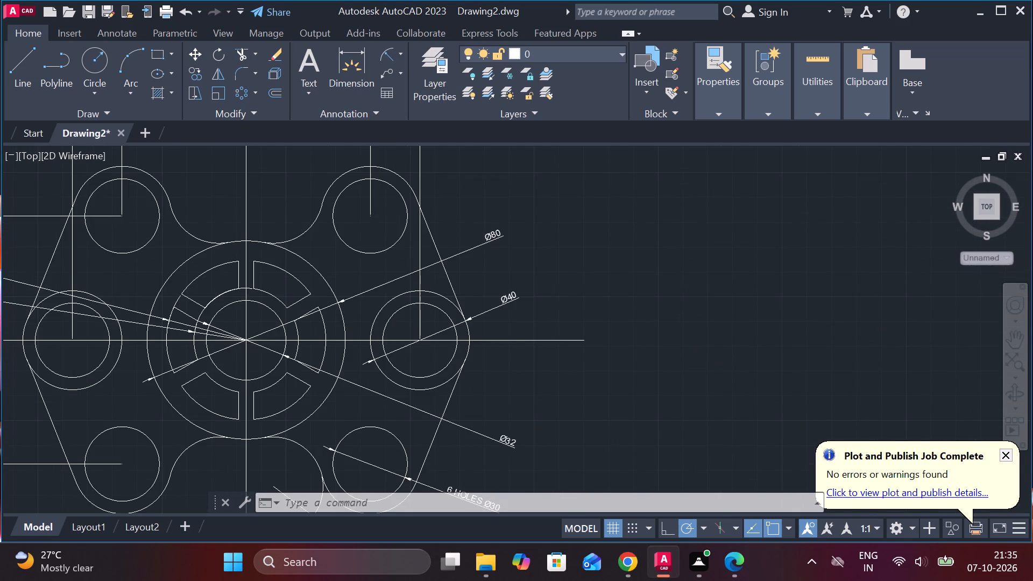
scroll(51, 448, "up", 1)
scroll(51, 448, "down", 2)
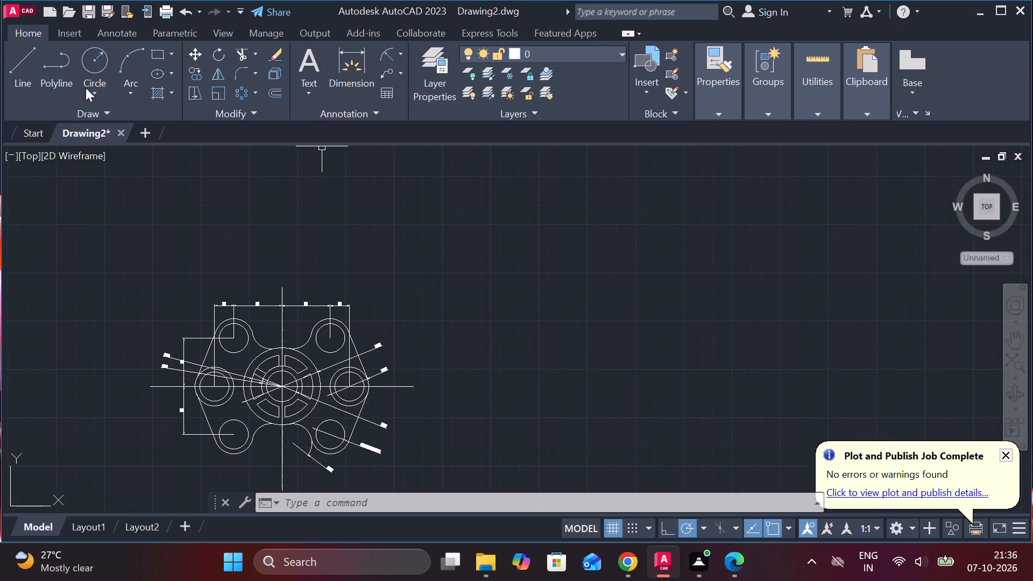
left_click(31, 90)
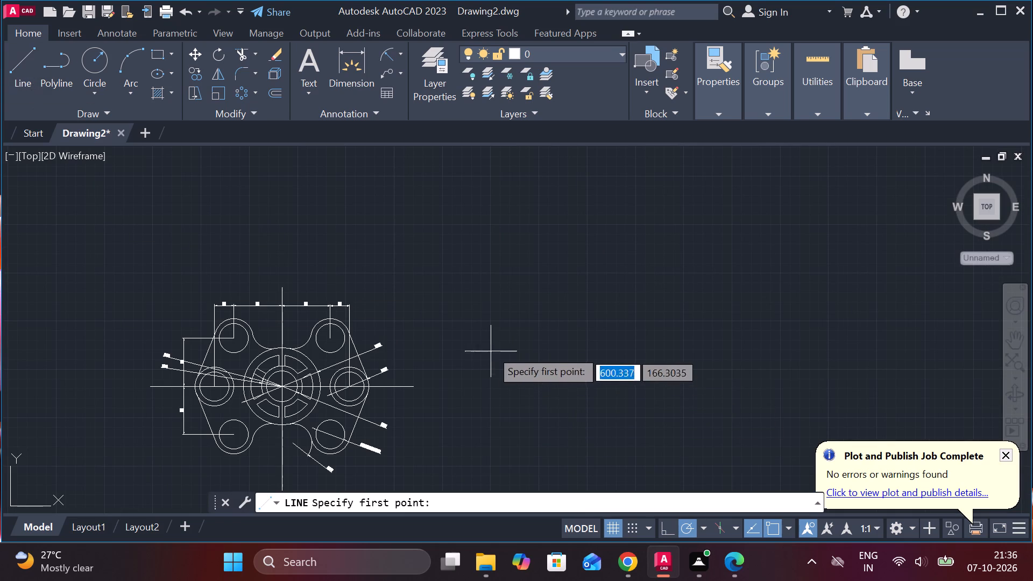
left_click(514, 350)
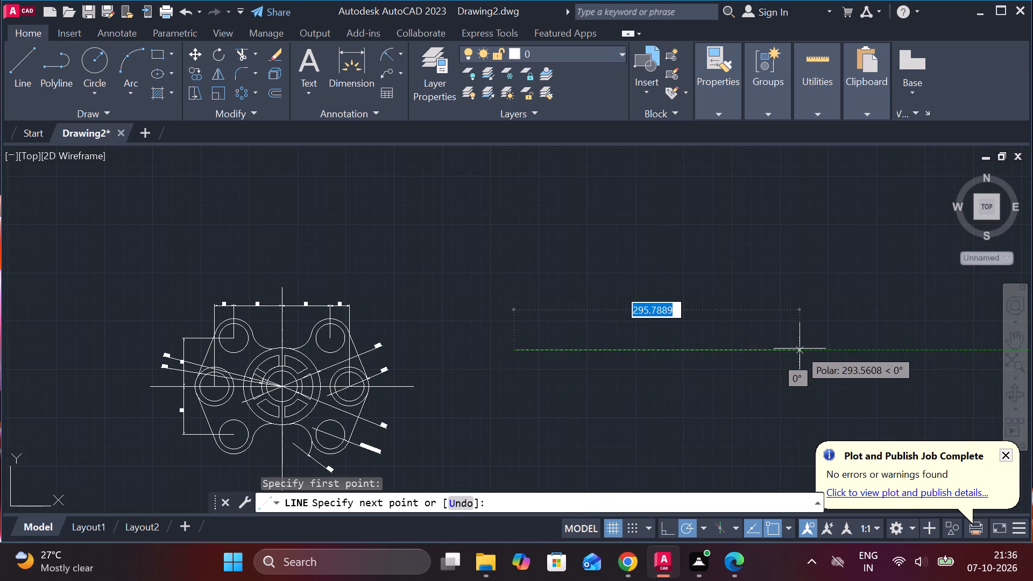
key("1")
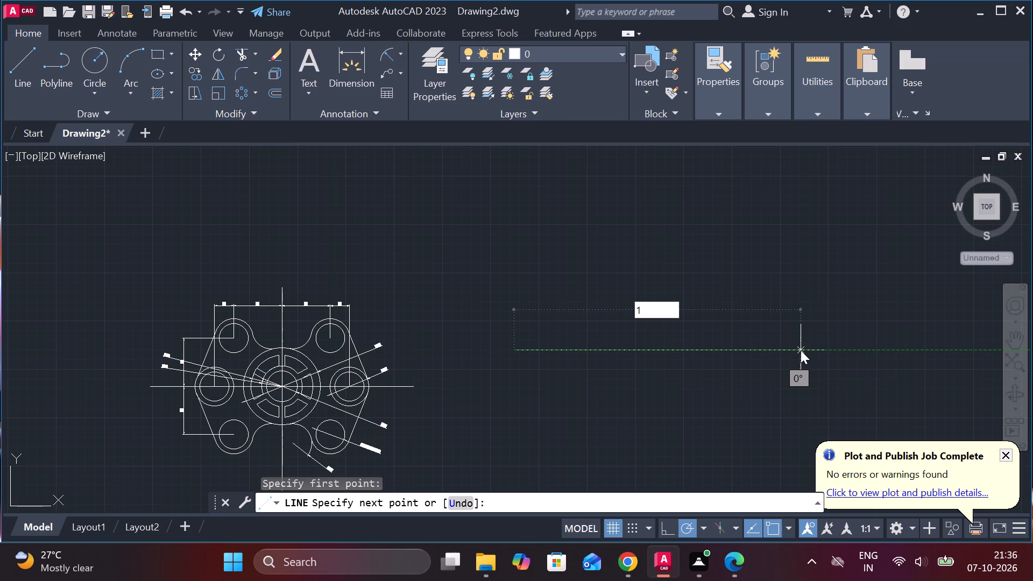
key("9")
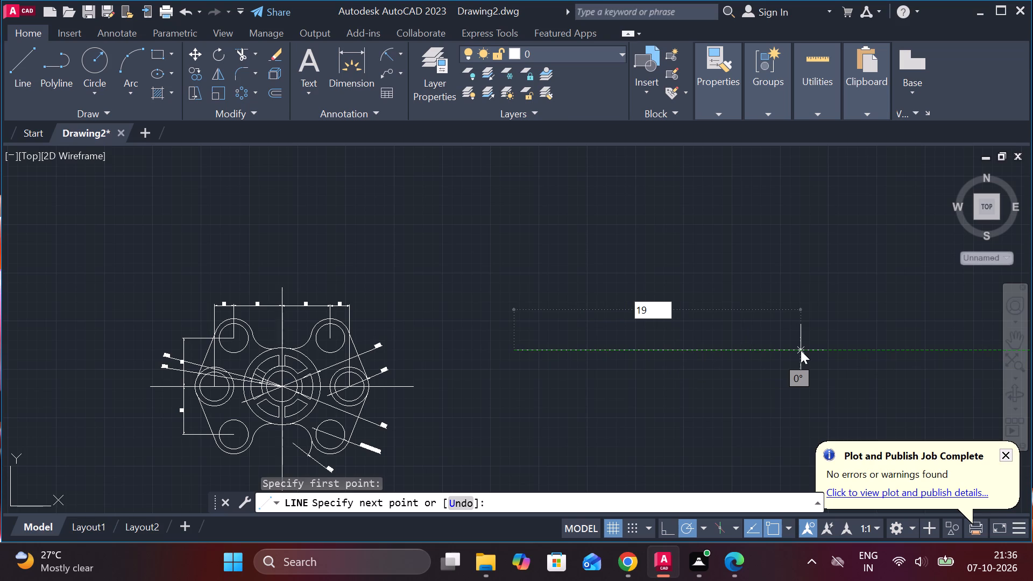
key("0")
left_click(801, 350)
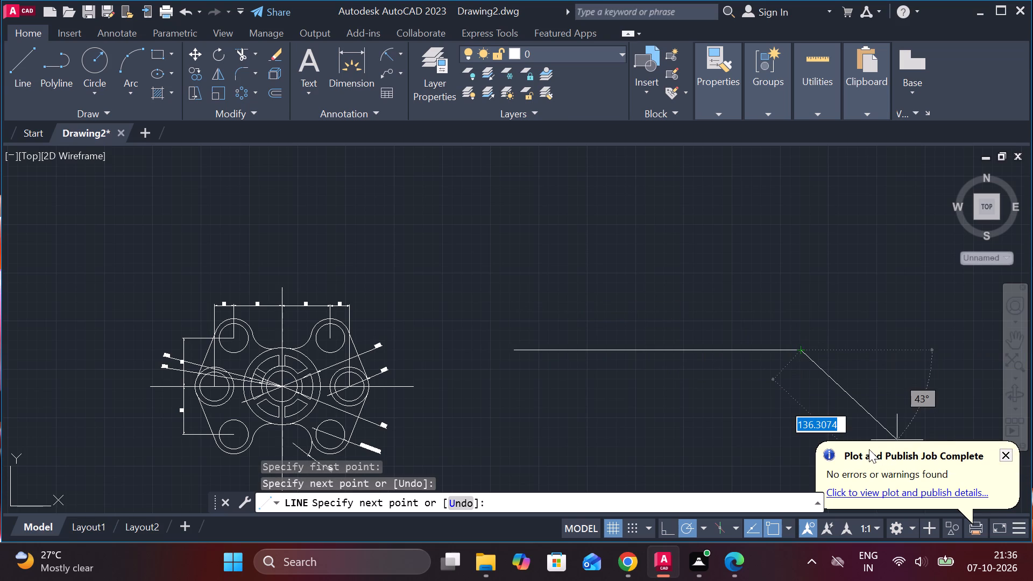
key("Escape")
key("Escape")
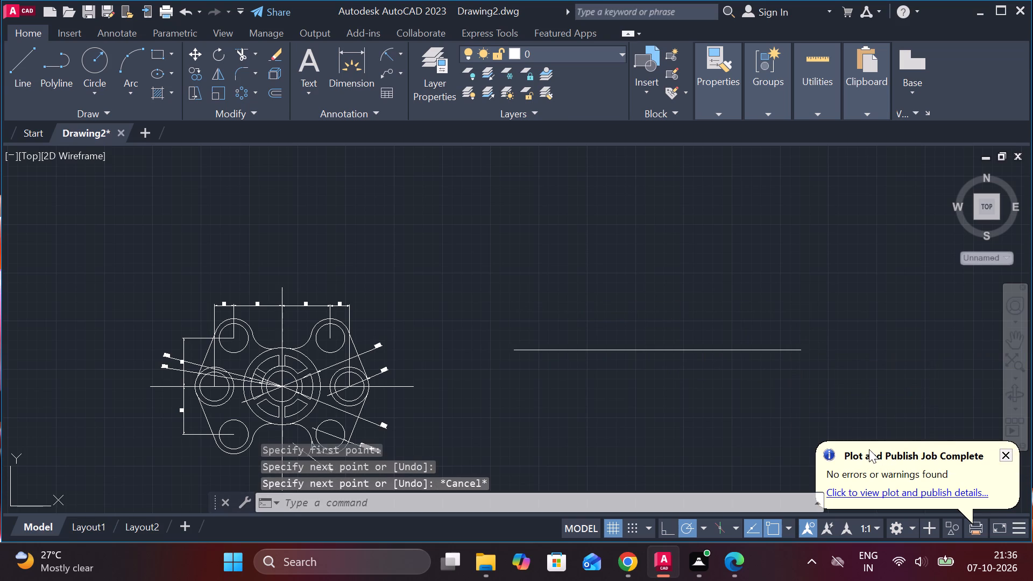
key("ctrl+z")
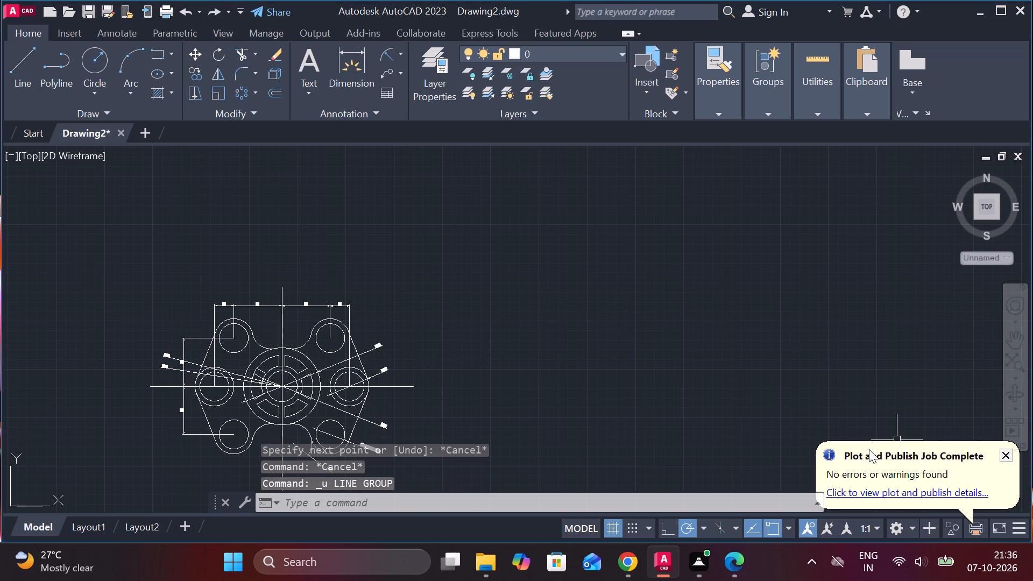
Draw a closed rectangle of lines, 190 wide and 65 high, in the empty area to the right of the part.
left_click(13, 76)
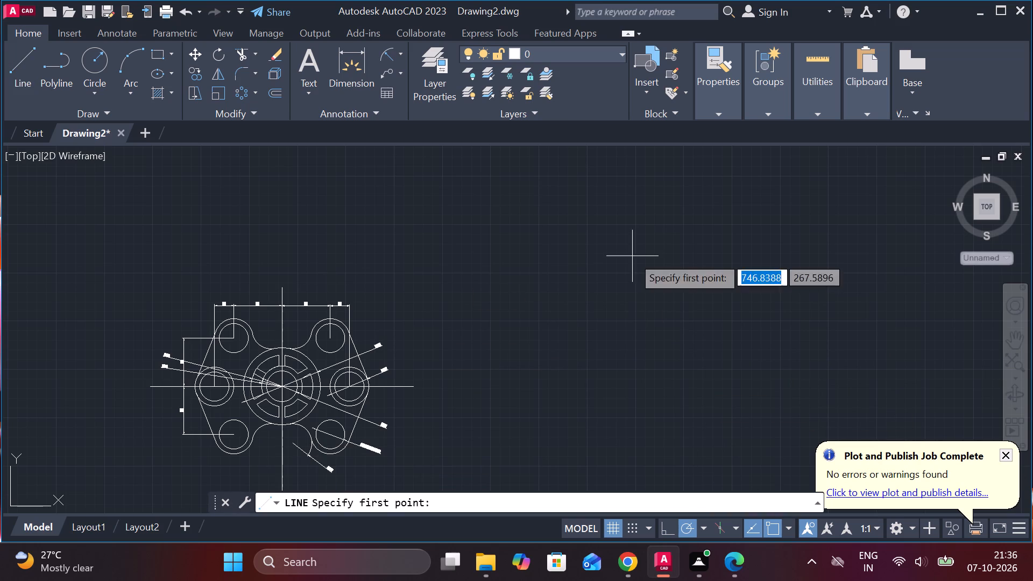
left_click(551, 300)
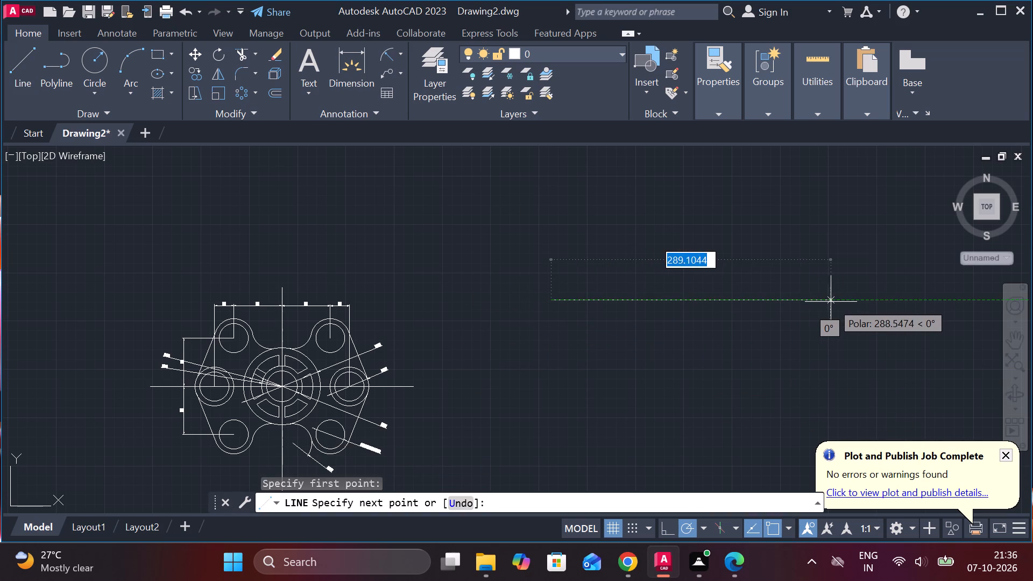
key("1")
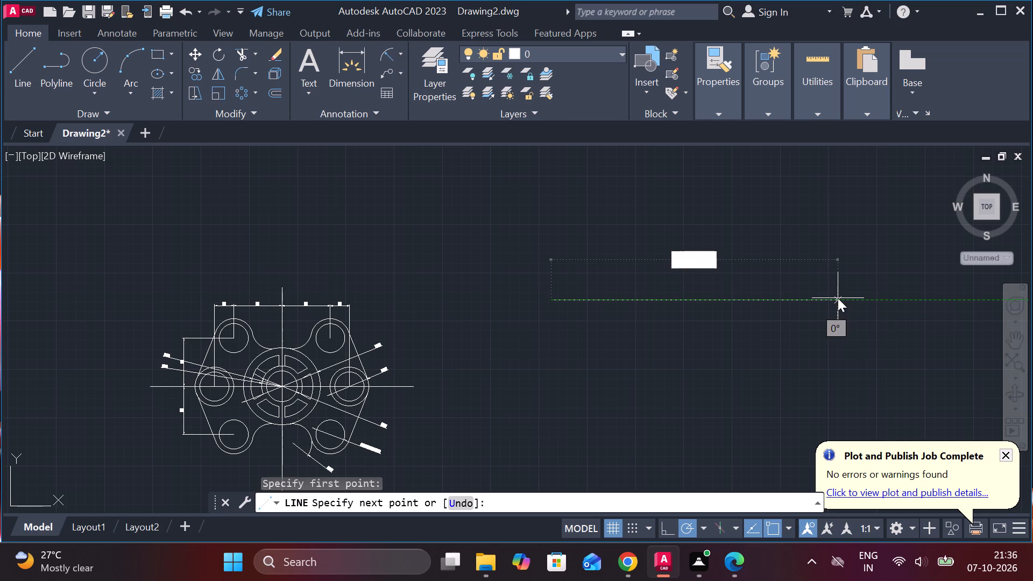
type("90")
key("Return")
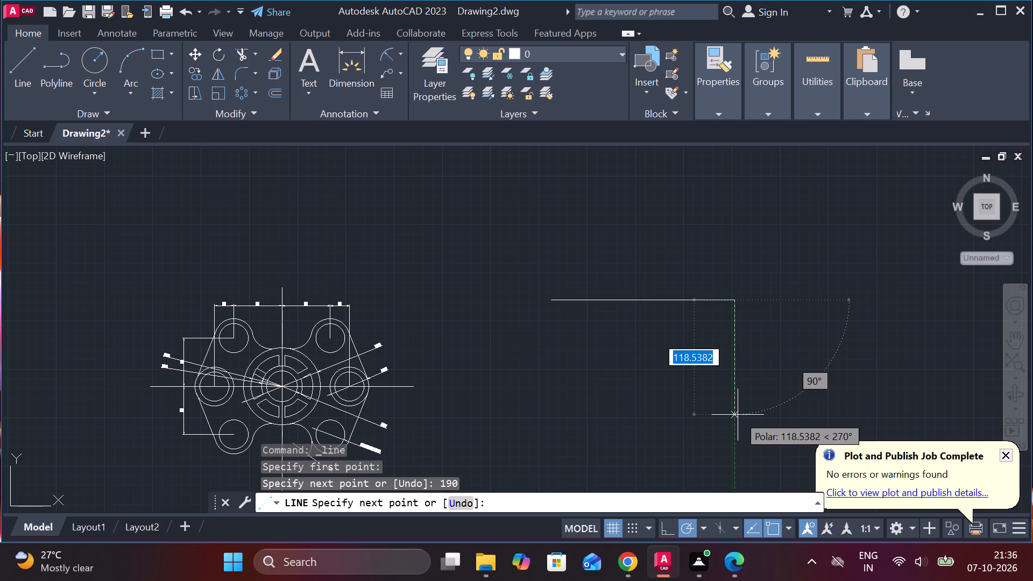
type("65")
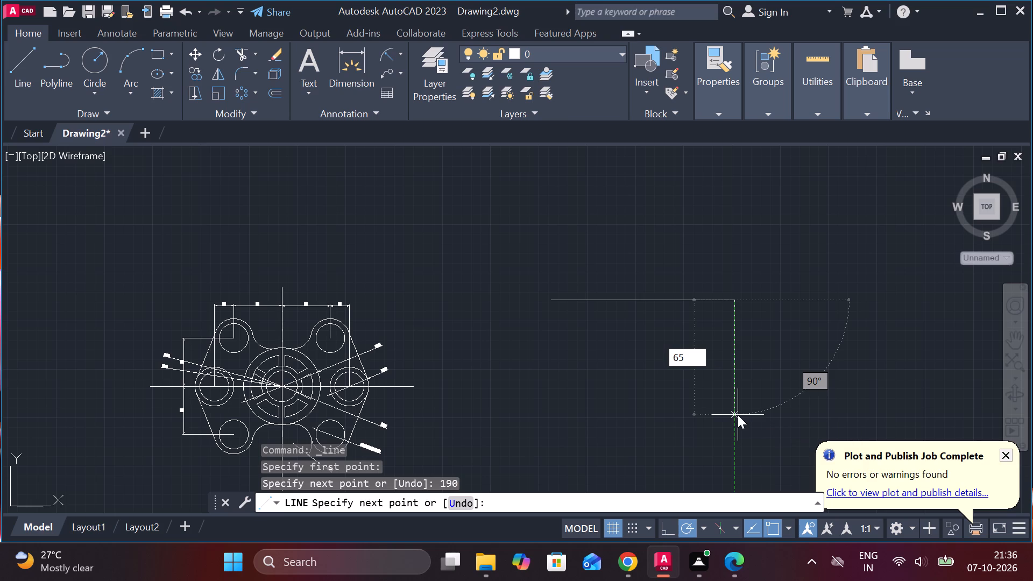
key("Return")
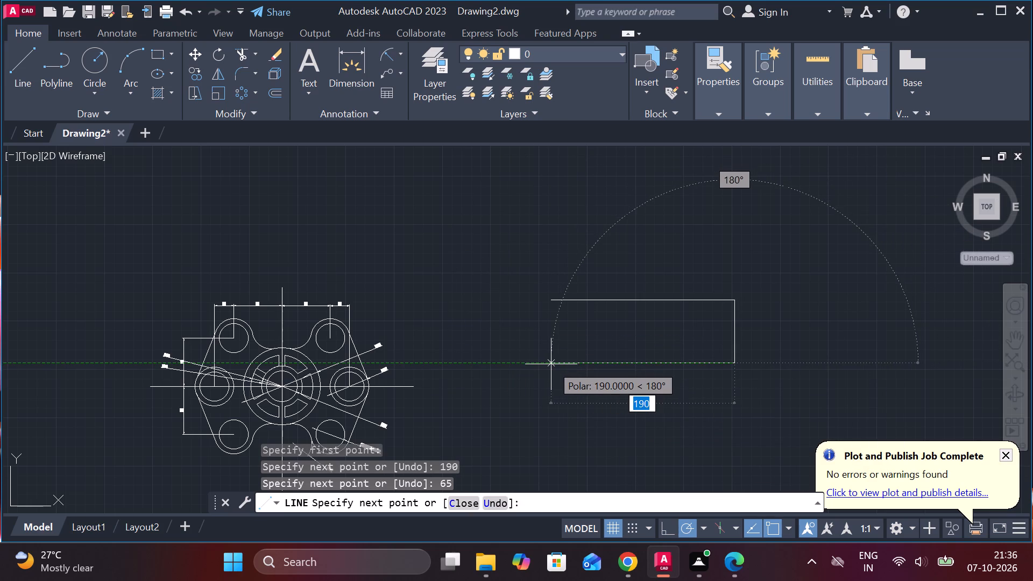
key("1")
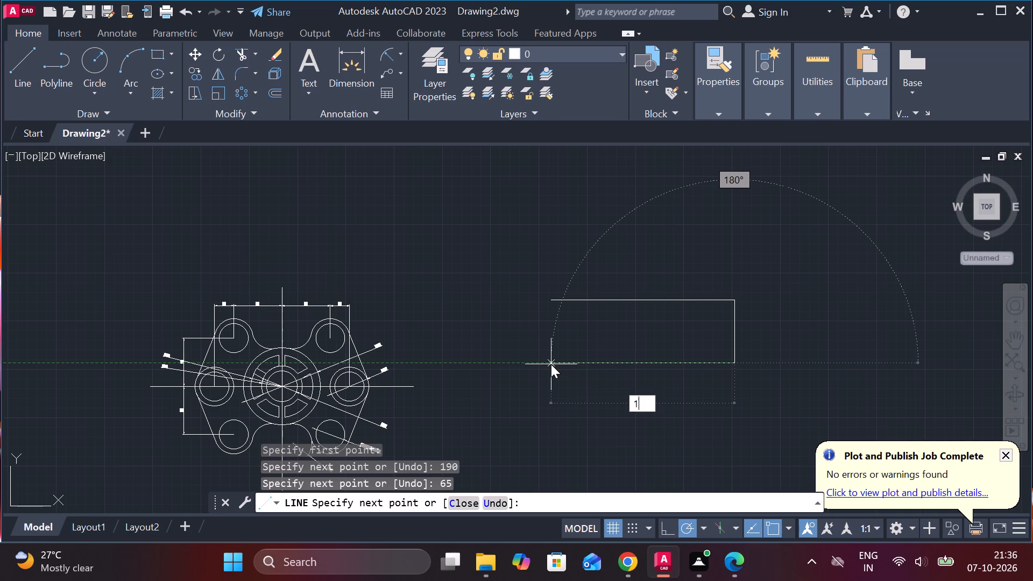
type("90")
key("Return")
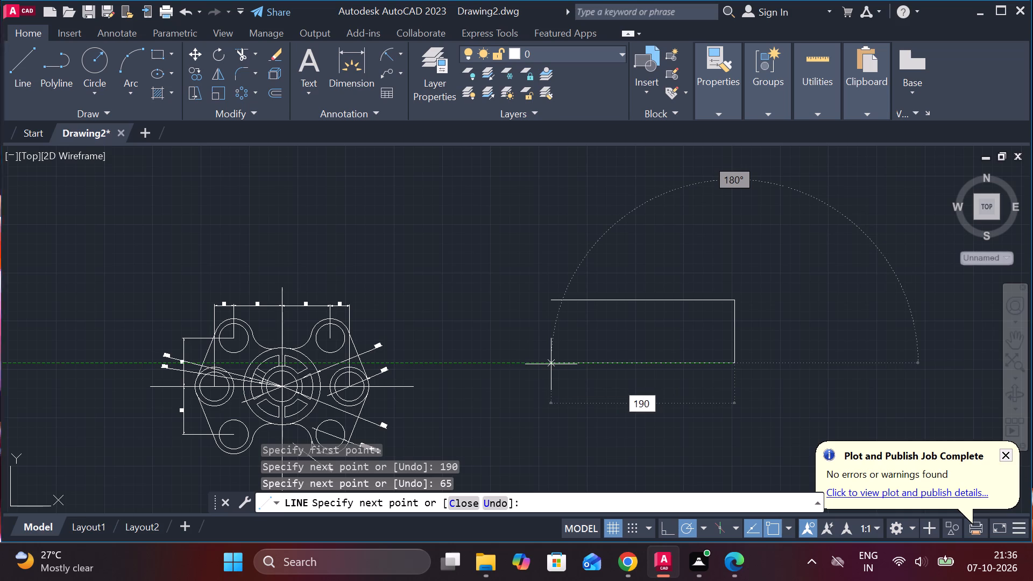
left_click(551, 296)
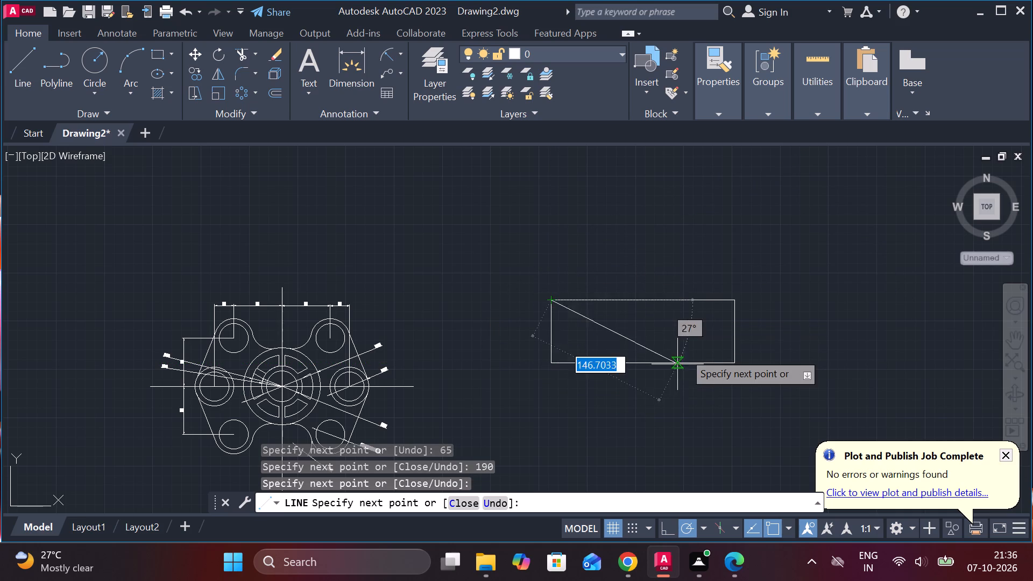
key("Escape")
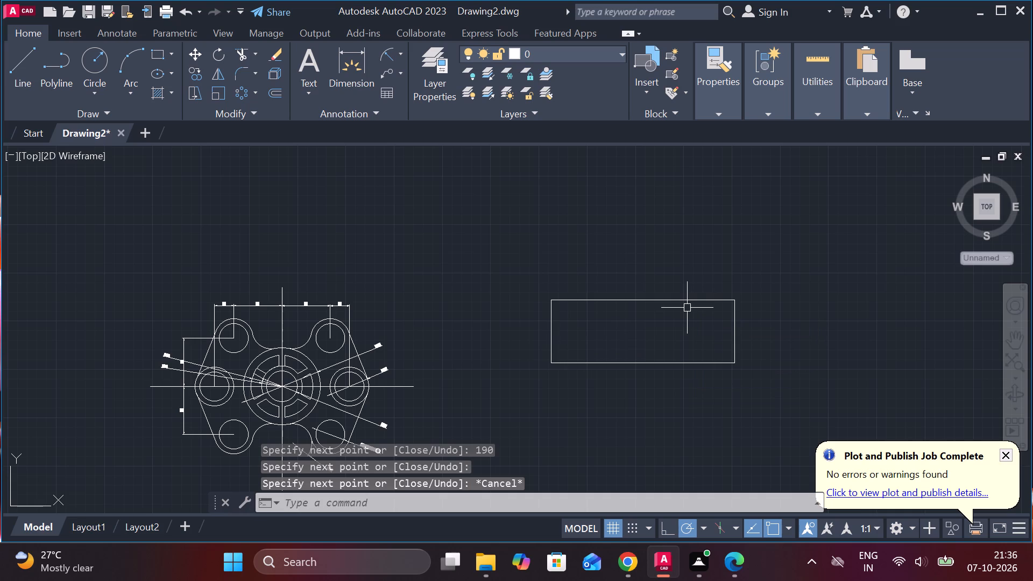
Copy the rectangle's right edge horizontally to the left at distances of 25 (entered twice), 50 and 75 from the original.
scroll(703, 338, "up", 3)
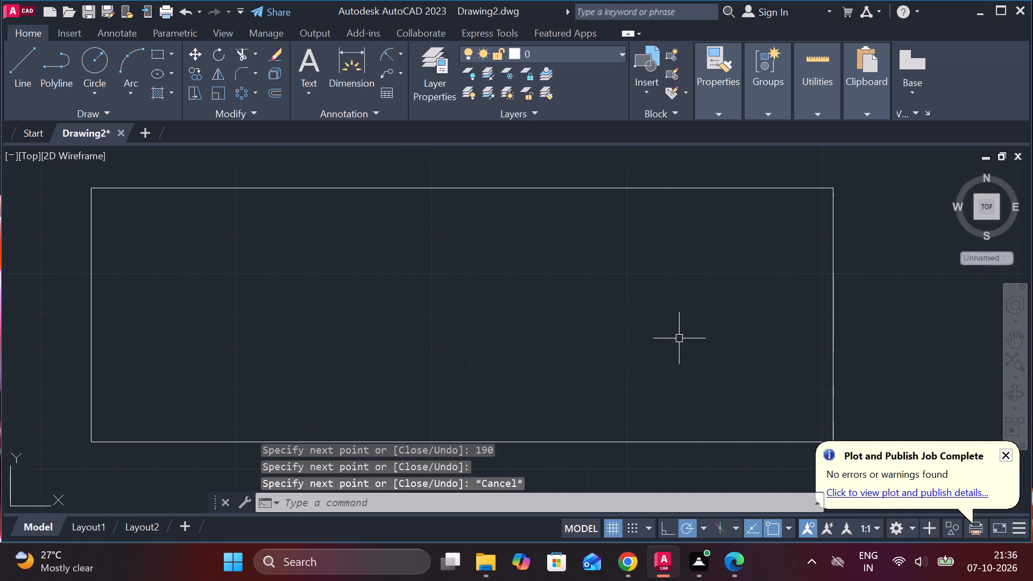
scroll(679, 338, "down", 1)
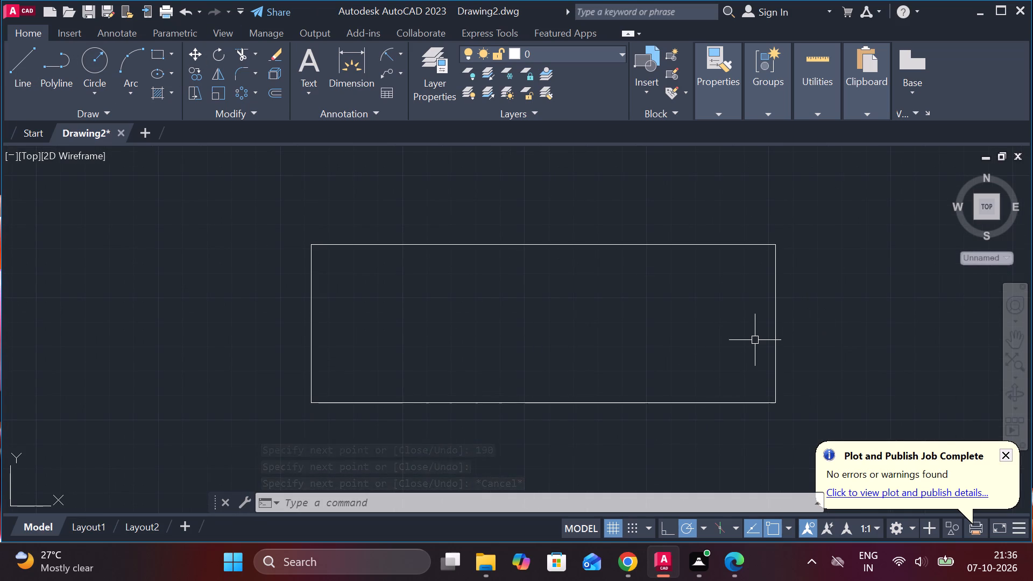
left_click(775, 341)
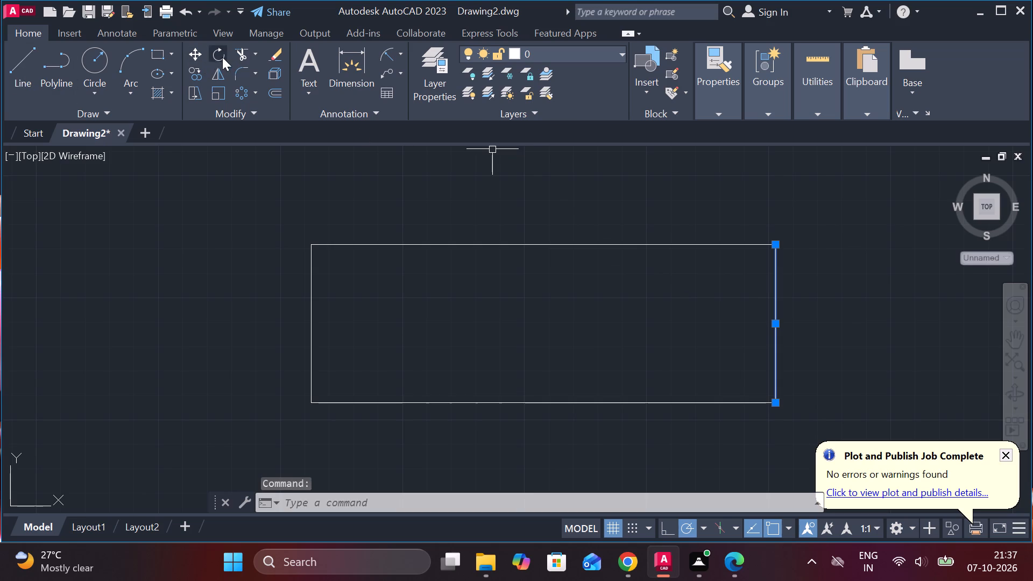
left_click(203, 70)
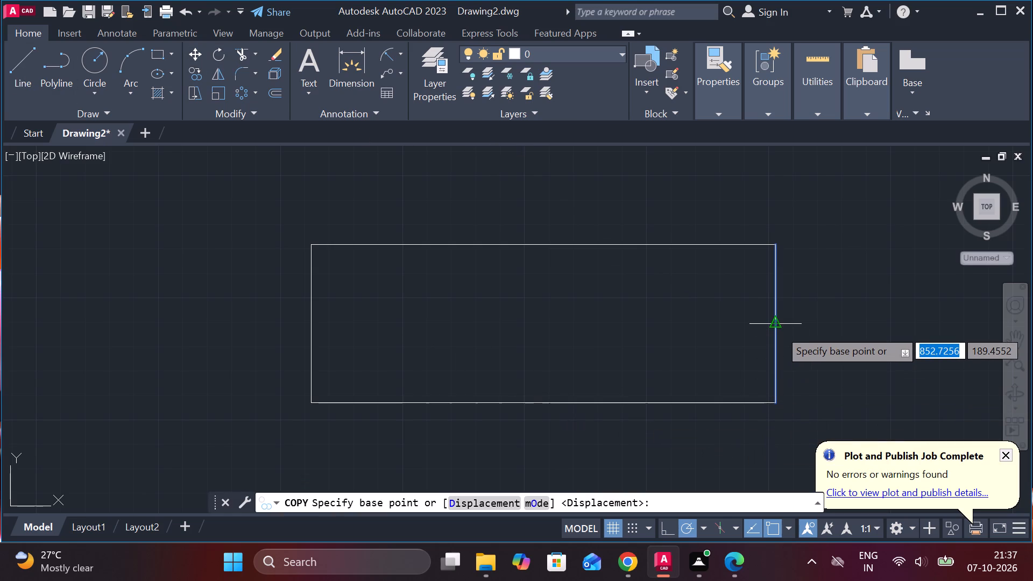
left_click(779, 329)
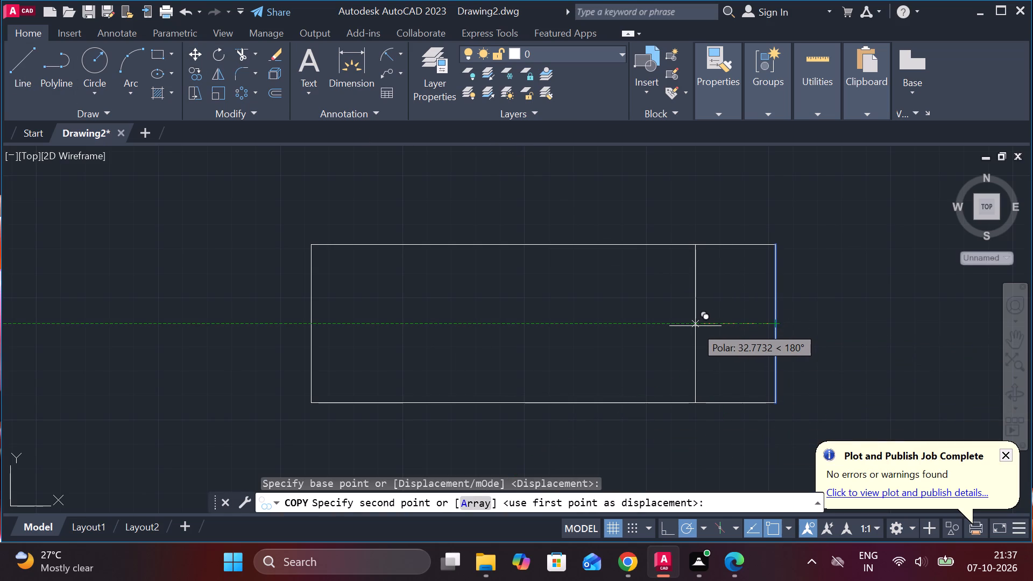
key("2")
key("5")
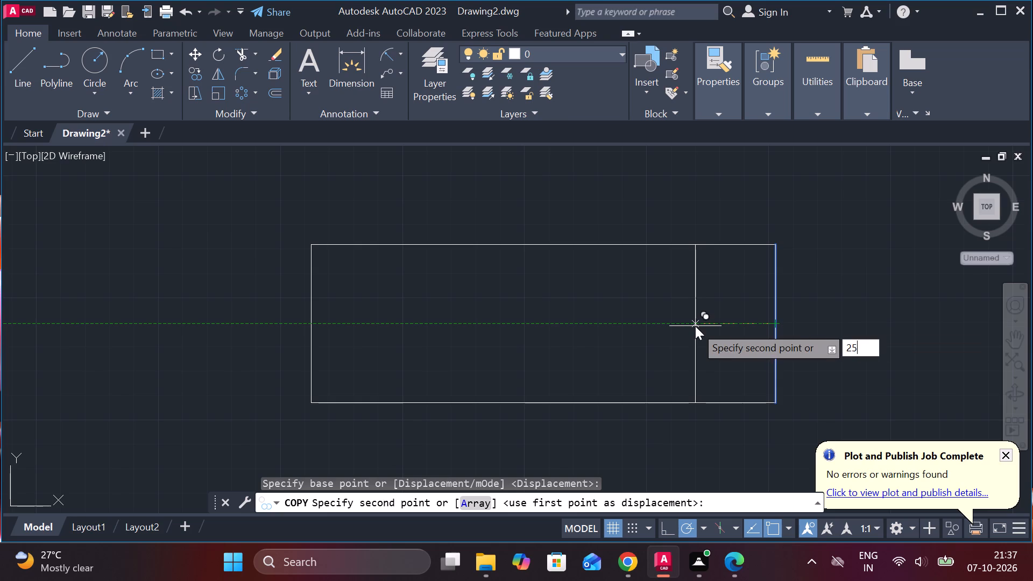
key("Return")
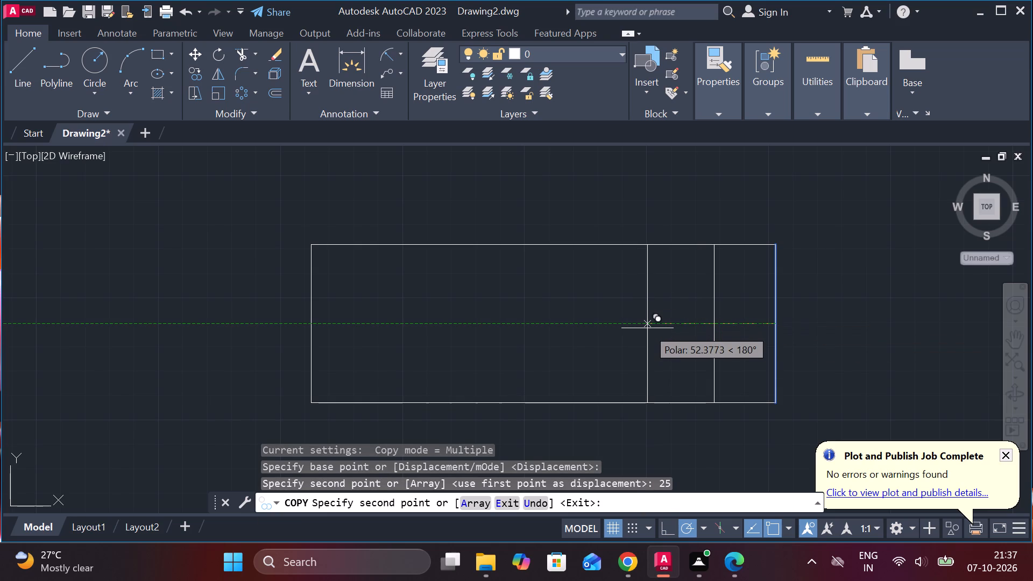
key("2")
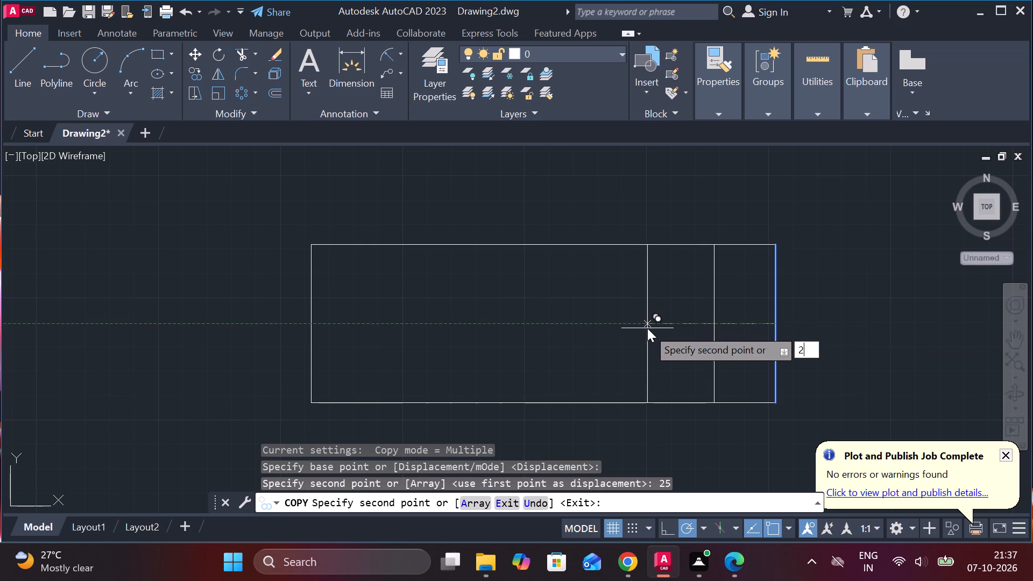
key("5")
key("Return")
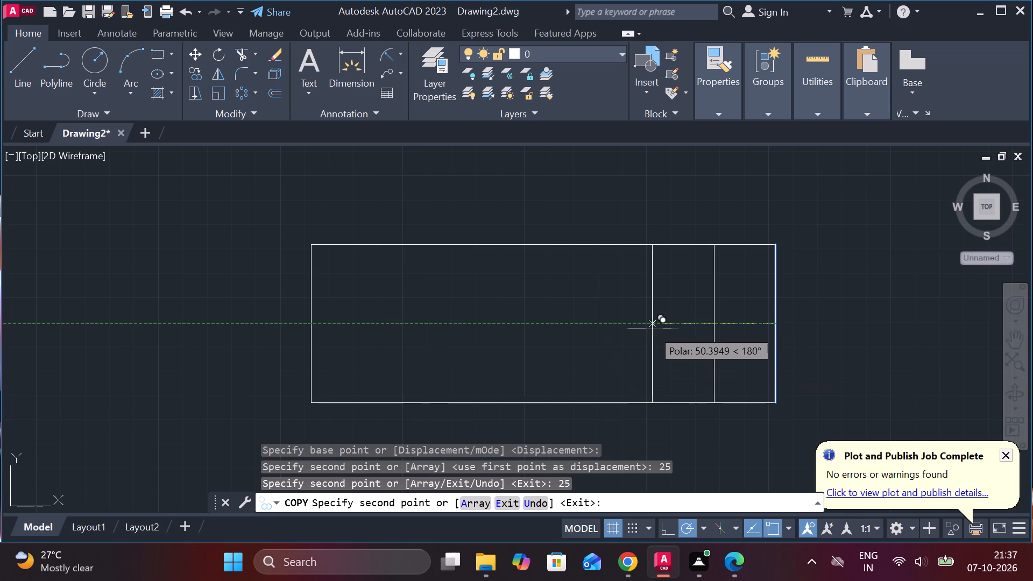
key("5")
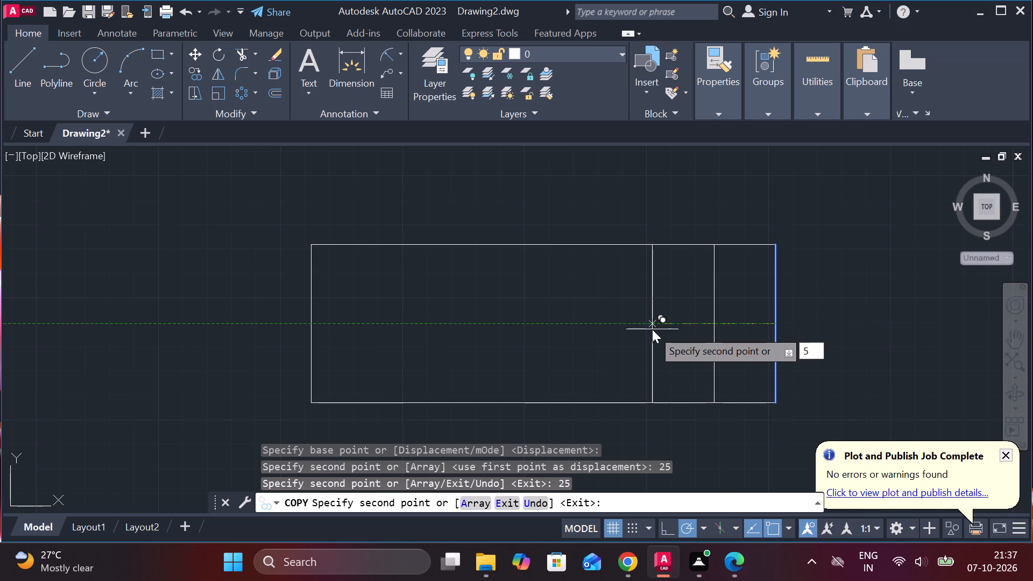
key("0")
key("Return")
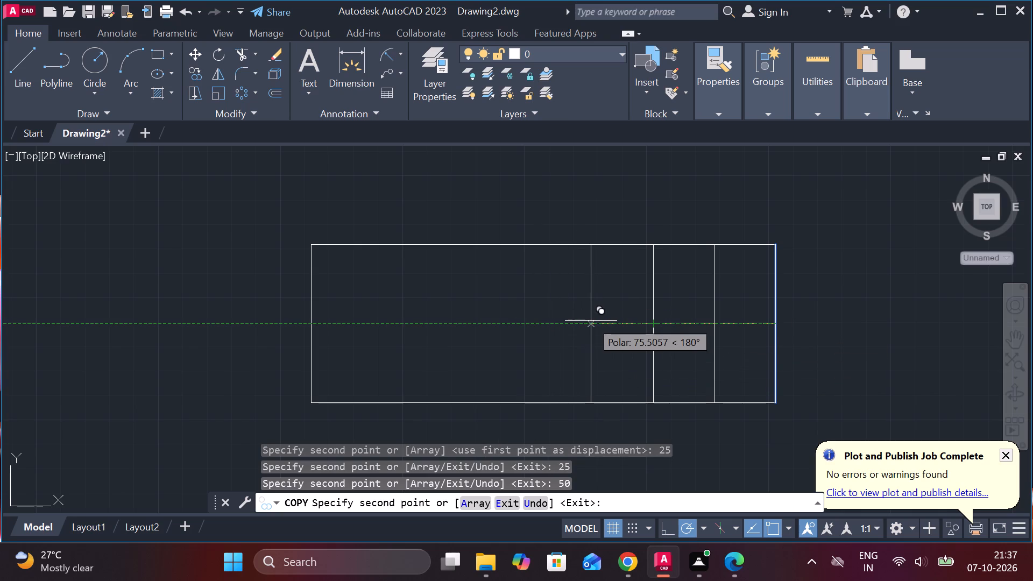
type("75")
key("Return")
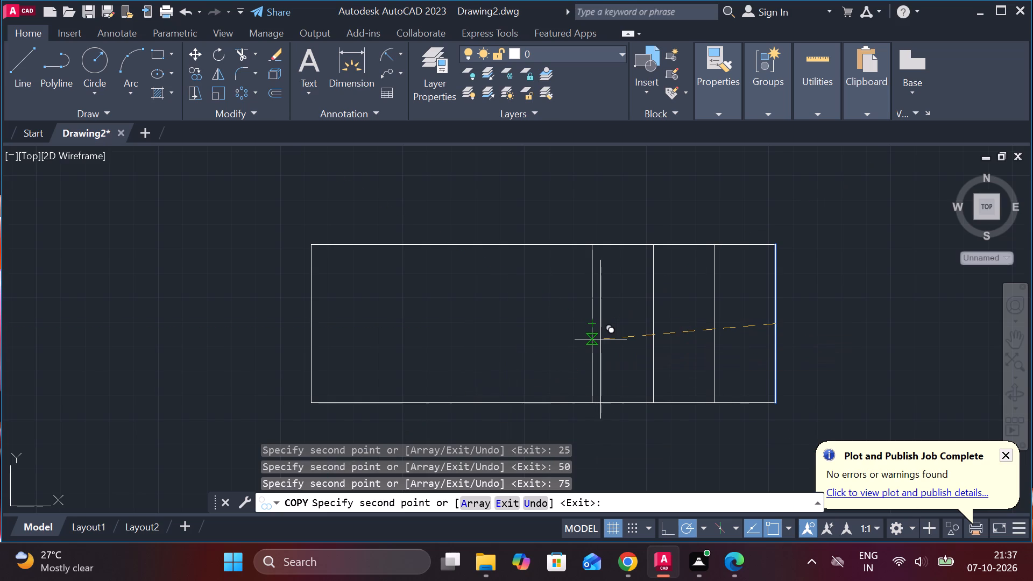
key("Escape")
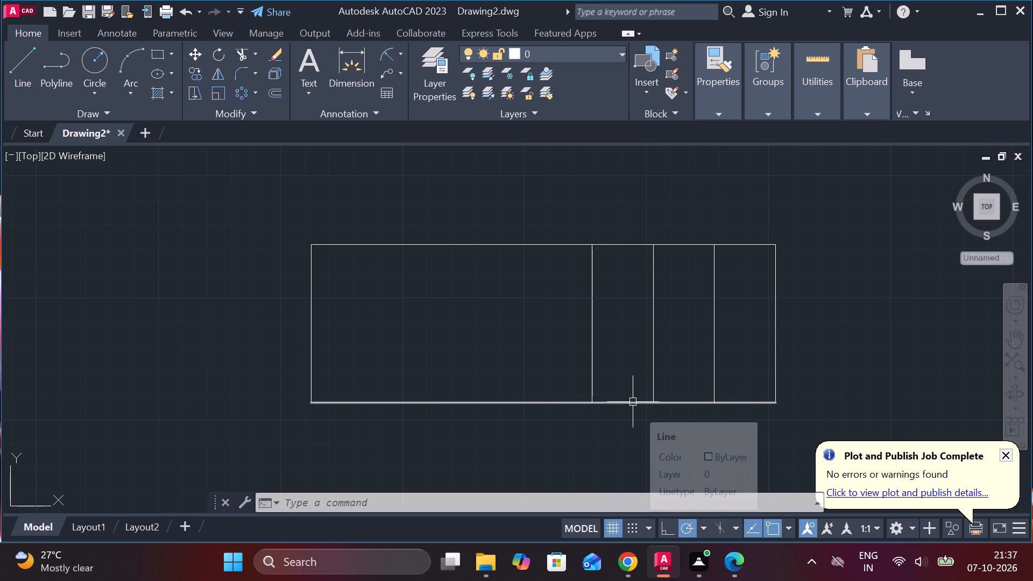
Copy the rectangle's bottom edge 20 straight up.
left_click(619, 406)
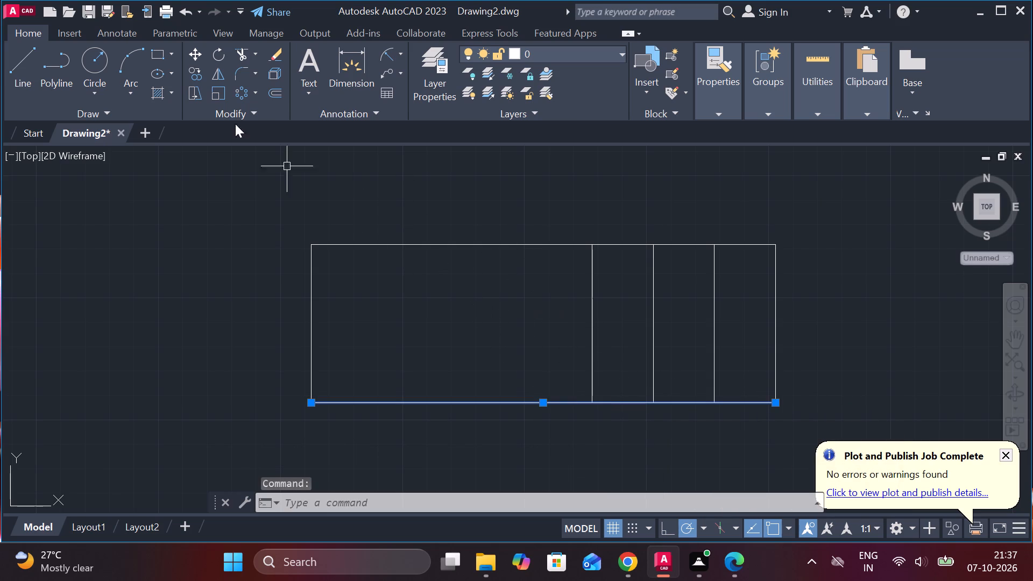
left_click(189, 72)
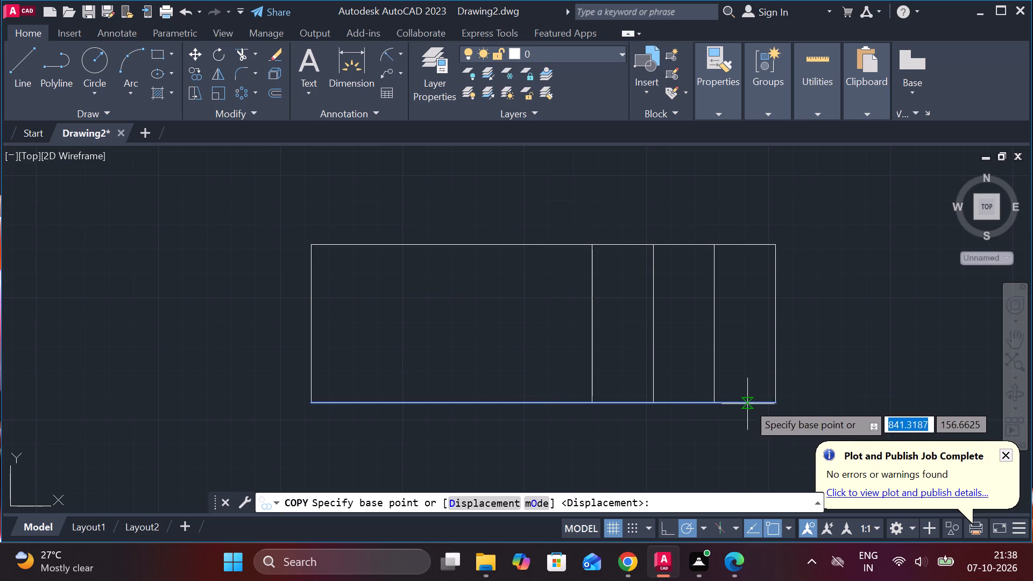
left_click(749, 401)
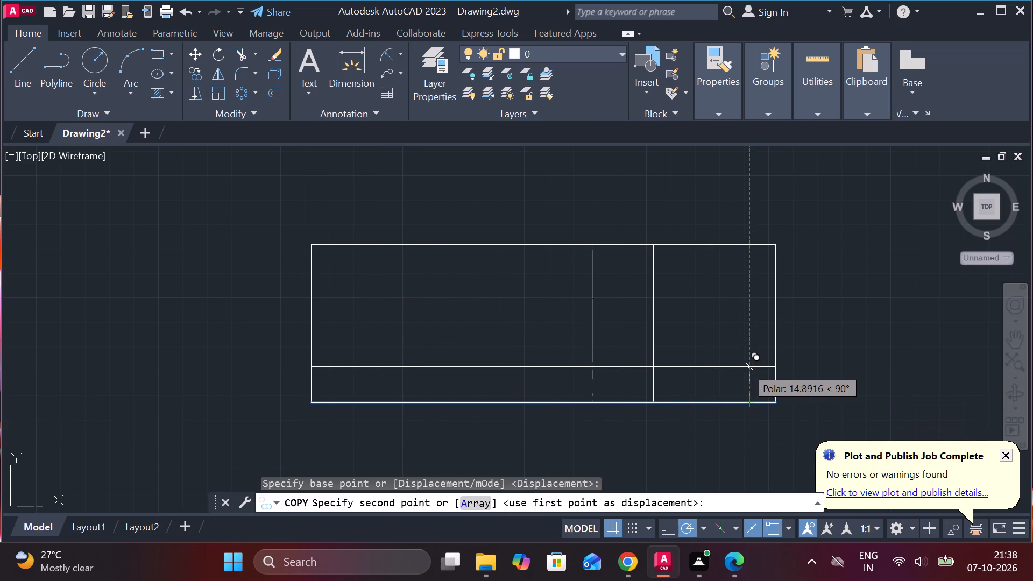
key("2")
key("0")
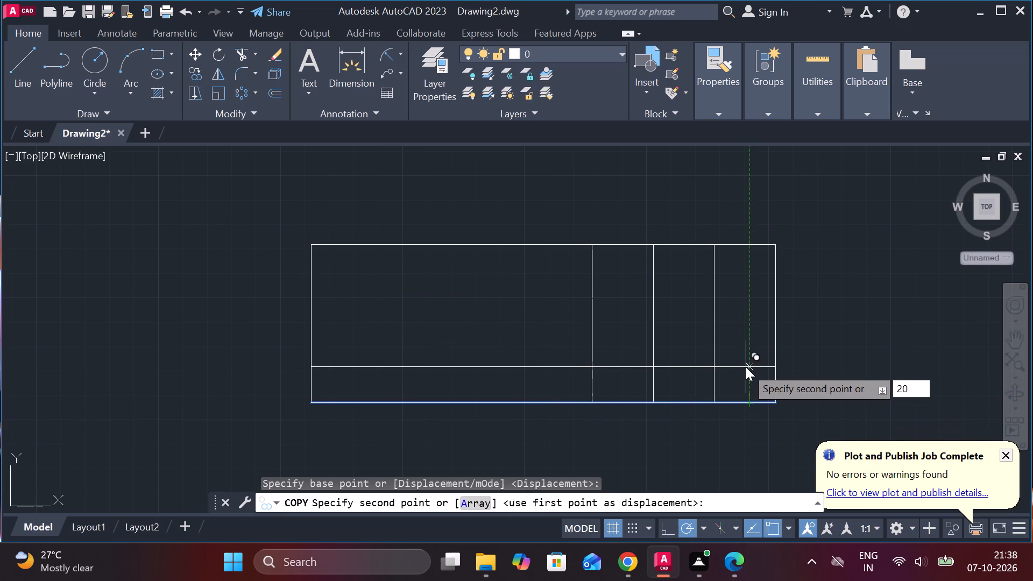
key("Return")
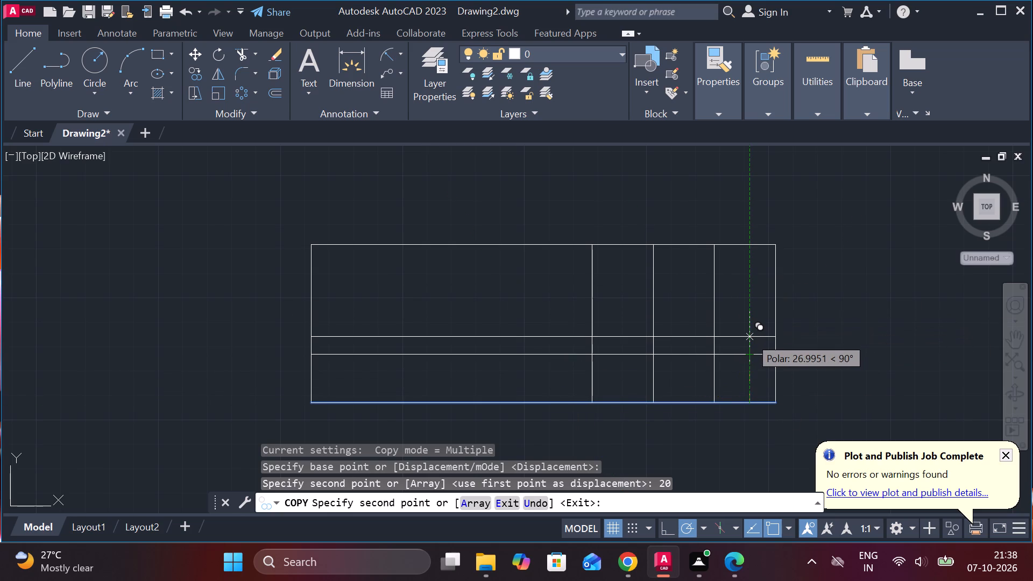
key("7")
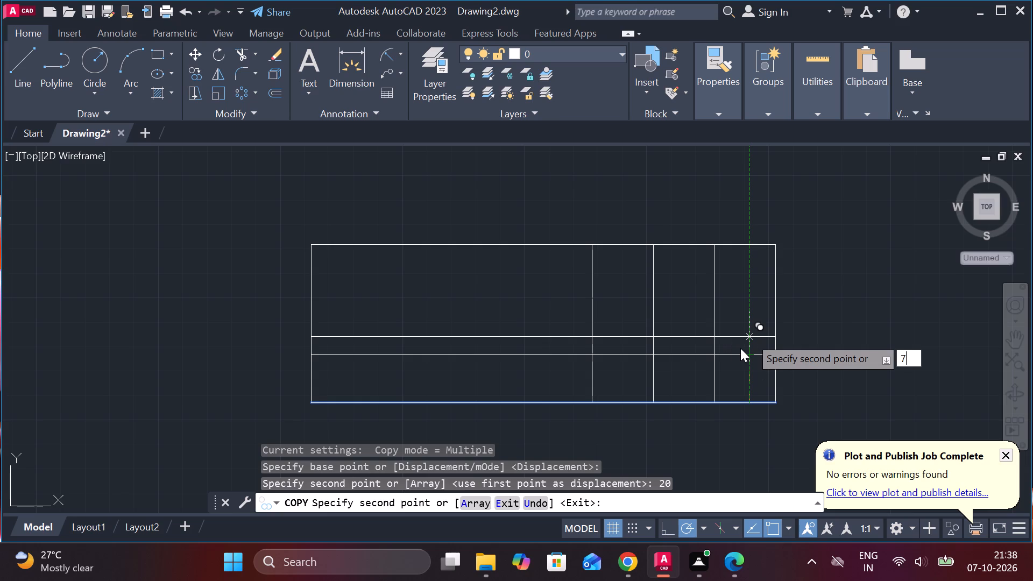
key("Escape")
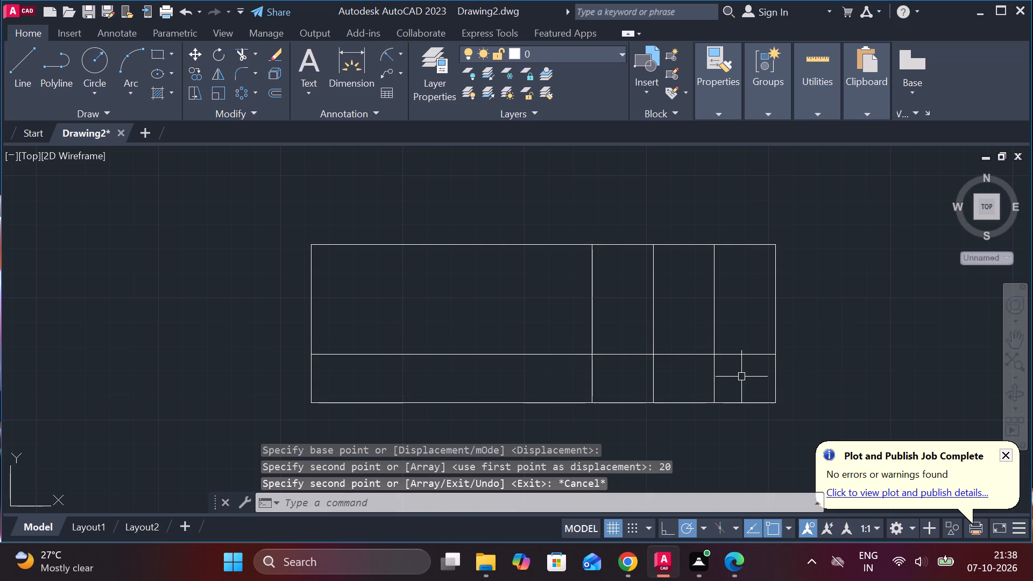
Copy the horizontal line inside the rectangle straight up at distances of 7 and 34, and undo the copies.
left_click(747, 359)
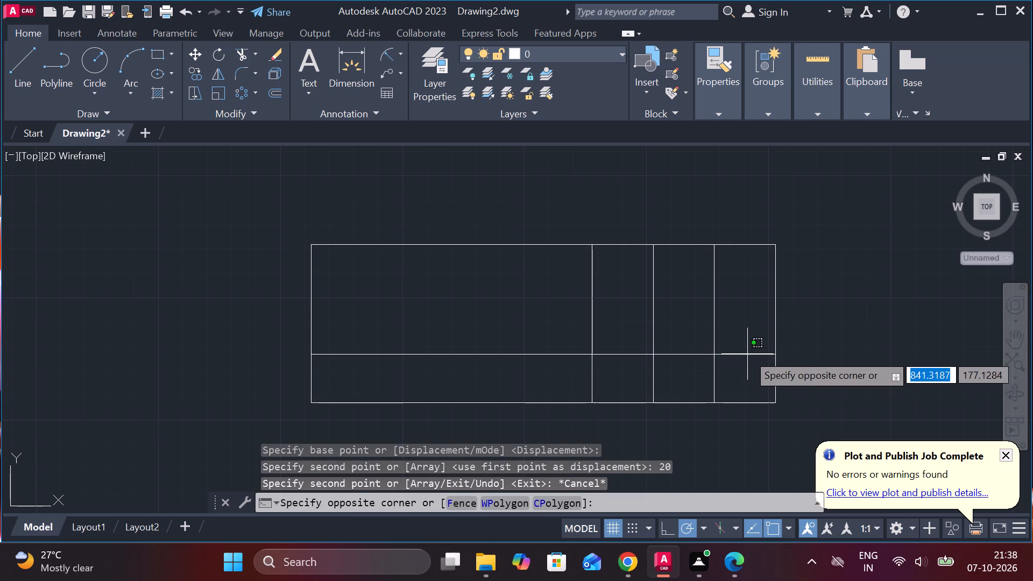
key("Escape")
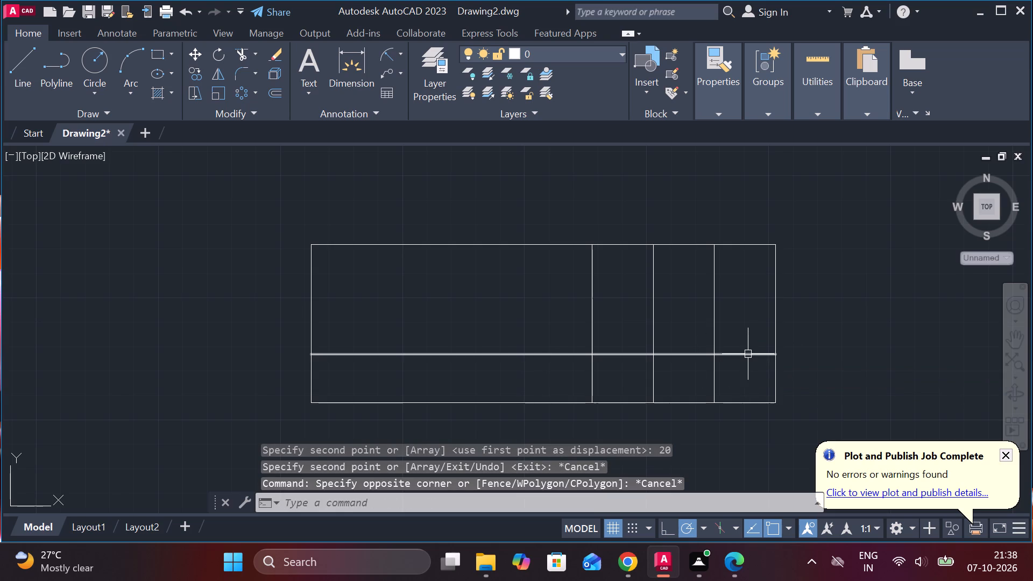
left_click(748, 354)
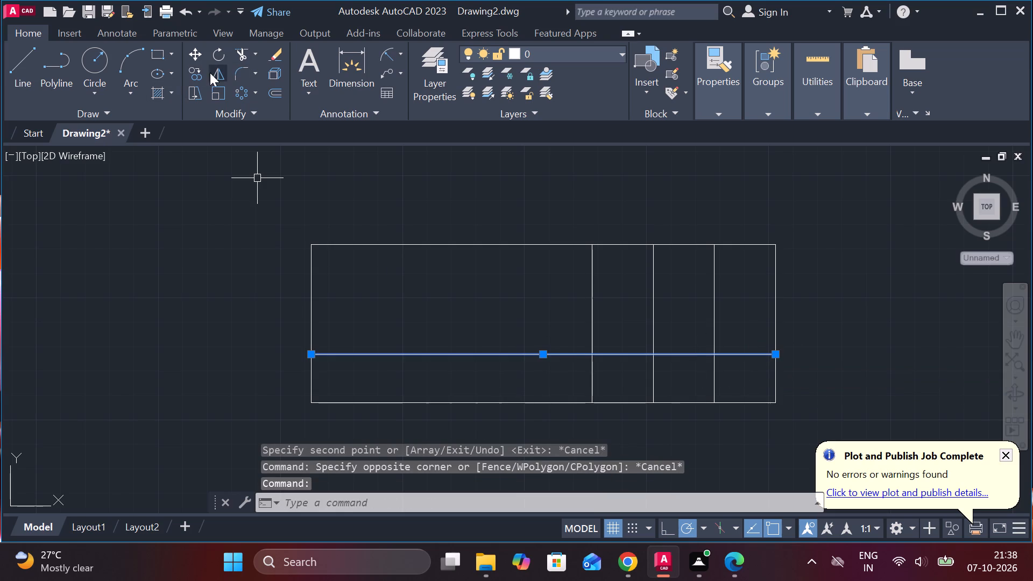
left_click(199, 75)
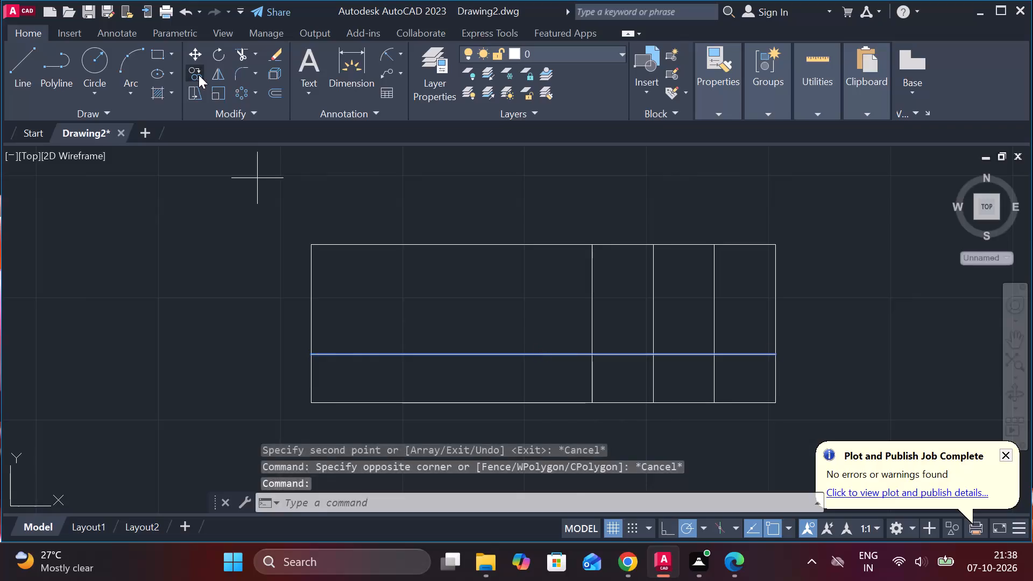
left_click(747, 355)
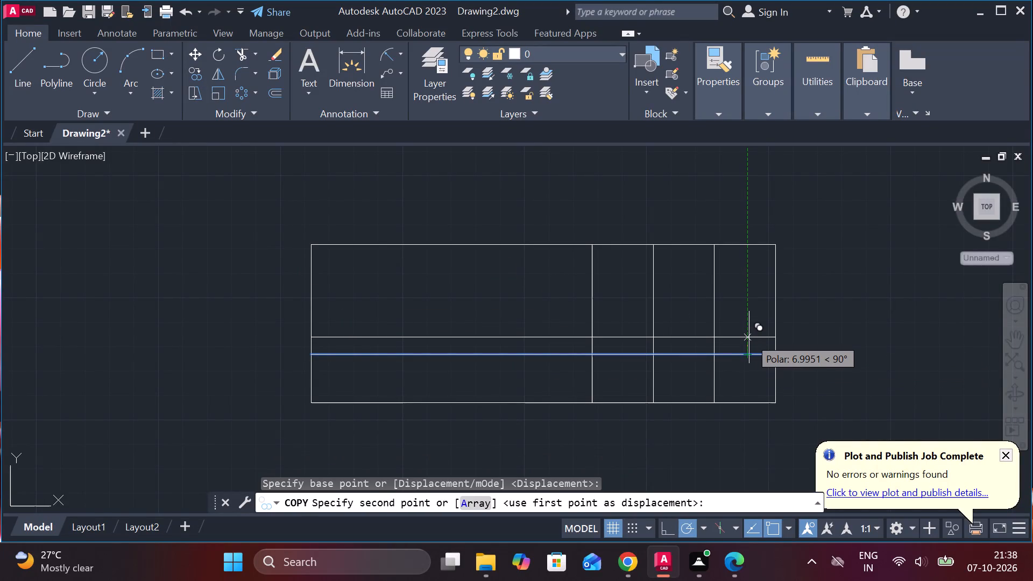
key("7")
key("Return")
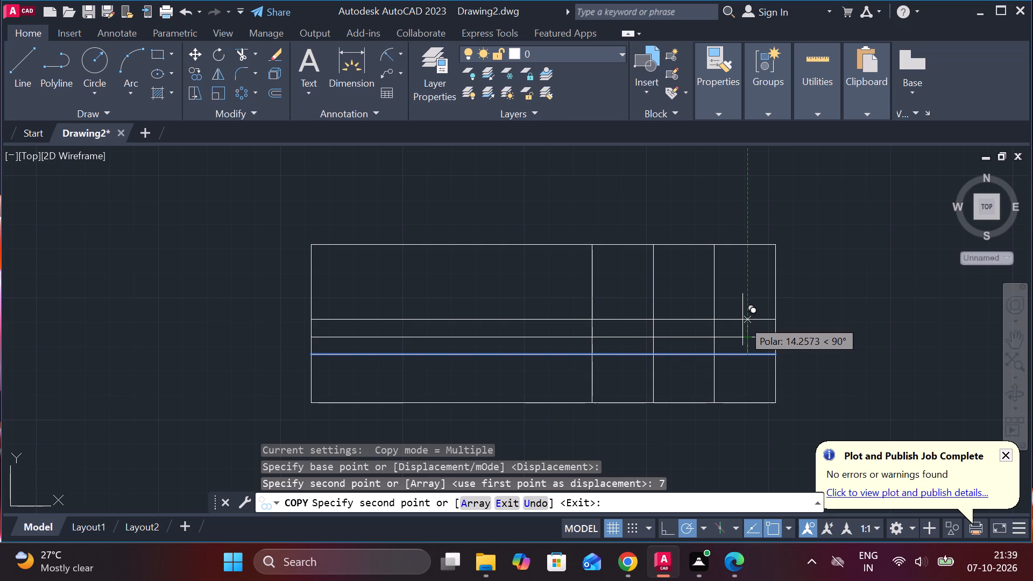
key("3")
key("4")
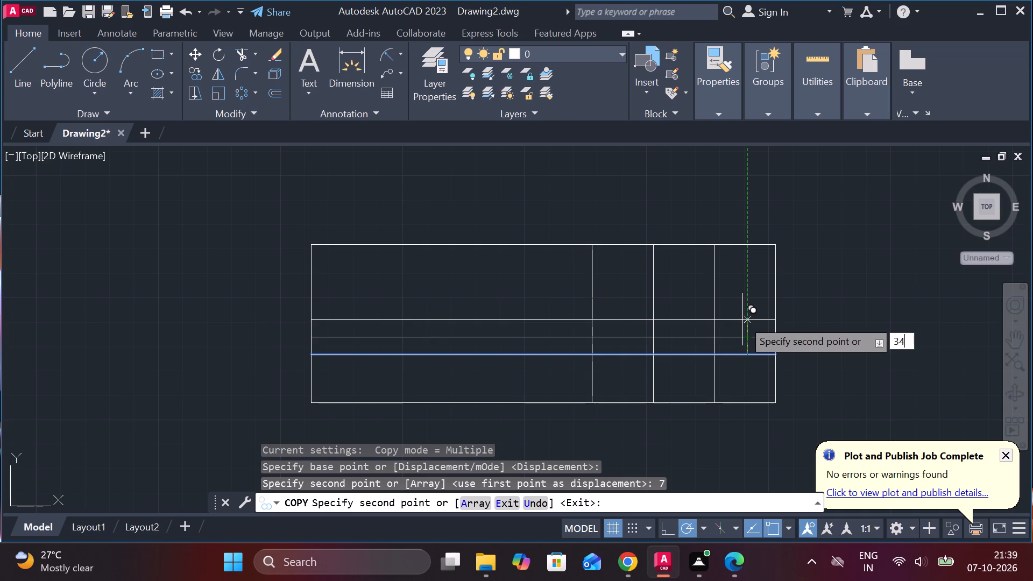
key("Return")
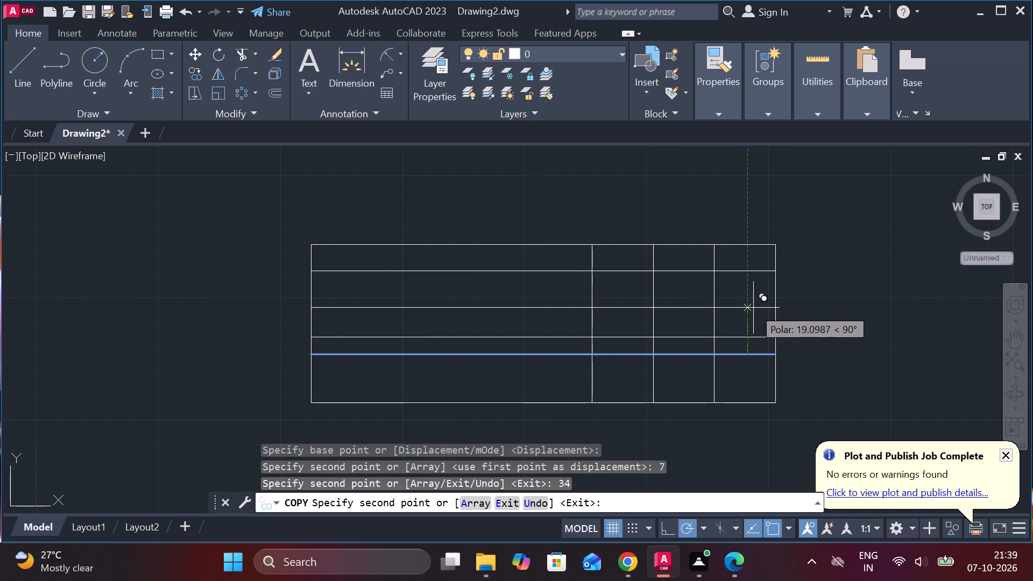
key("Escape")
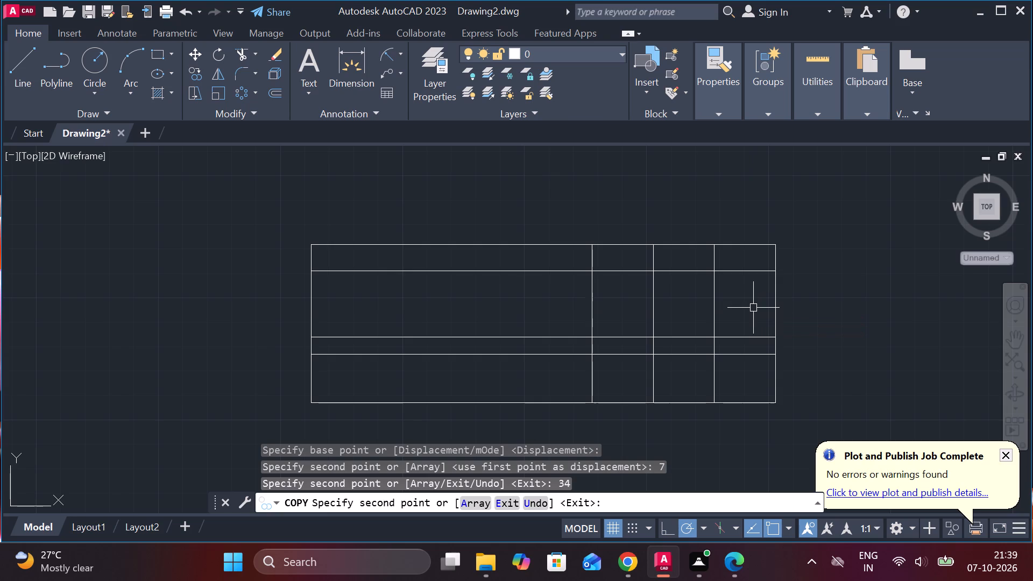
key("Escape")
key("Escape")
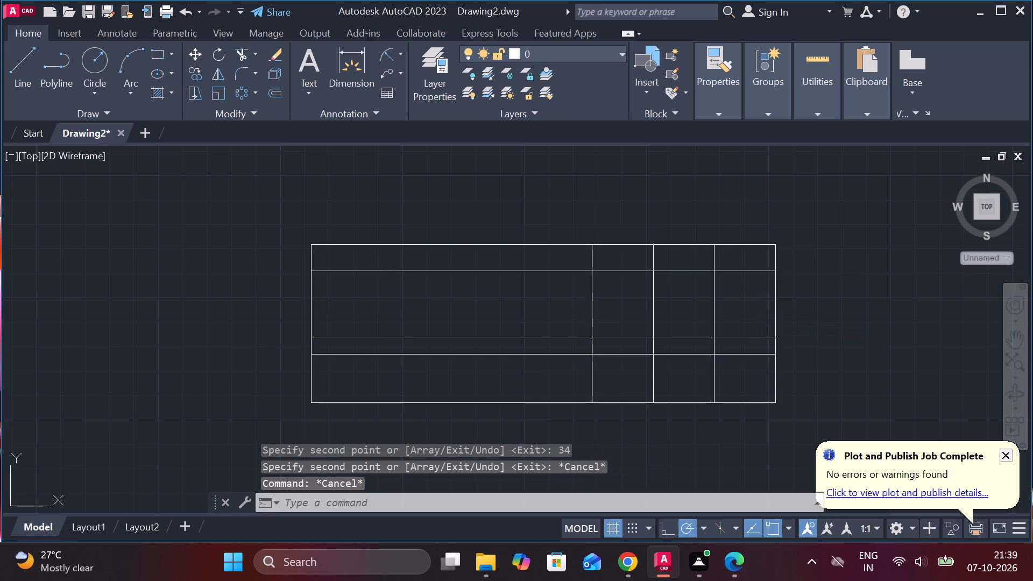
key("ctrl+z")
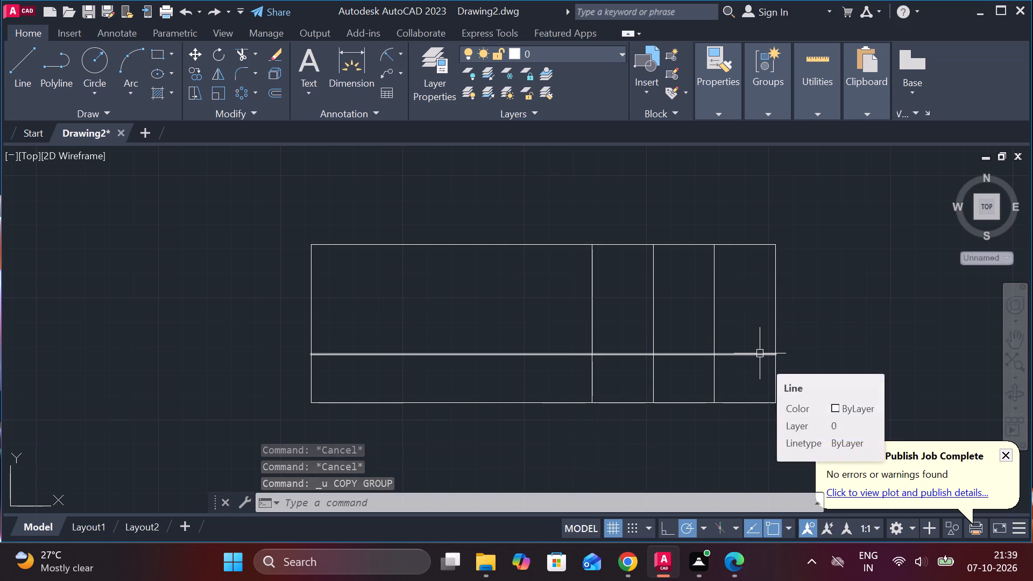
Copy the rectangle's bottom edge straight up at distances of 27, 34, 41, 48 and 55 from the original.
left_click(753, 405)
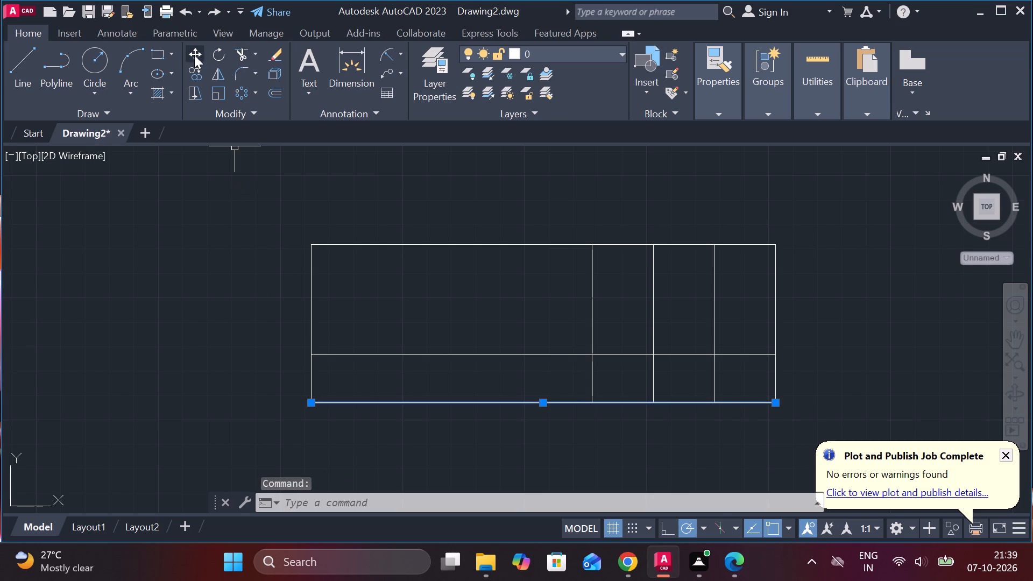
left_click(195, 66)
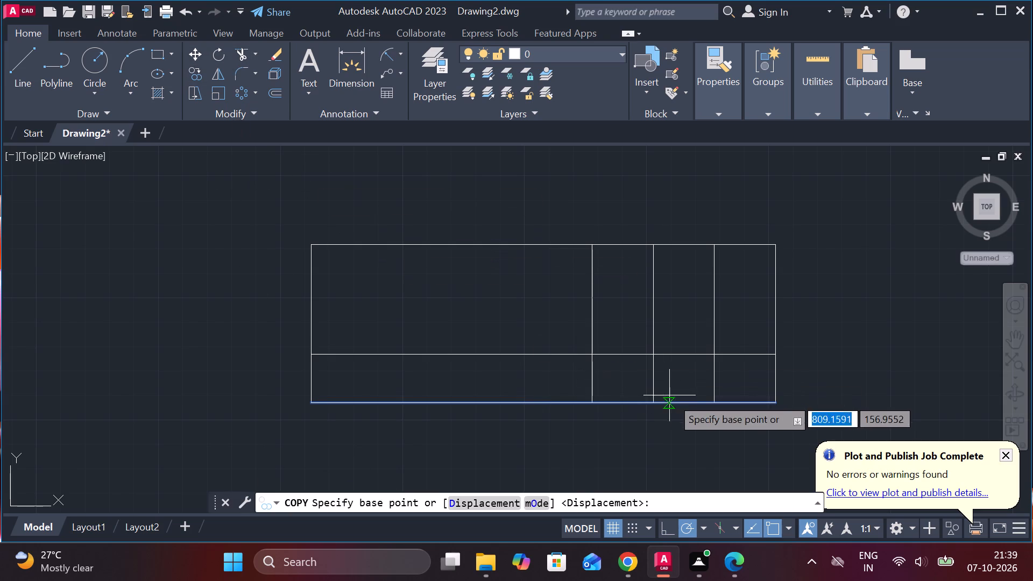
left_click(747, 400)
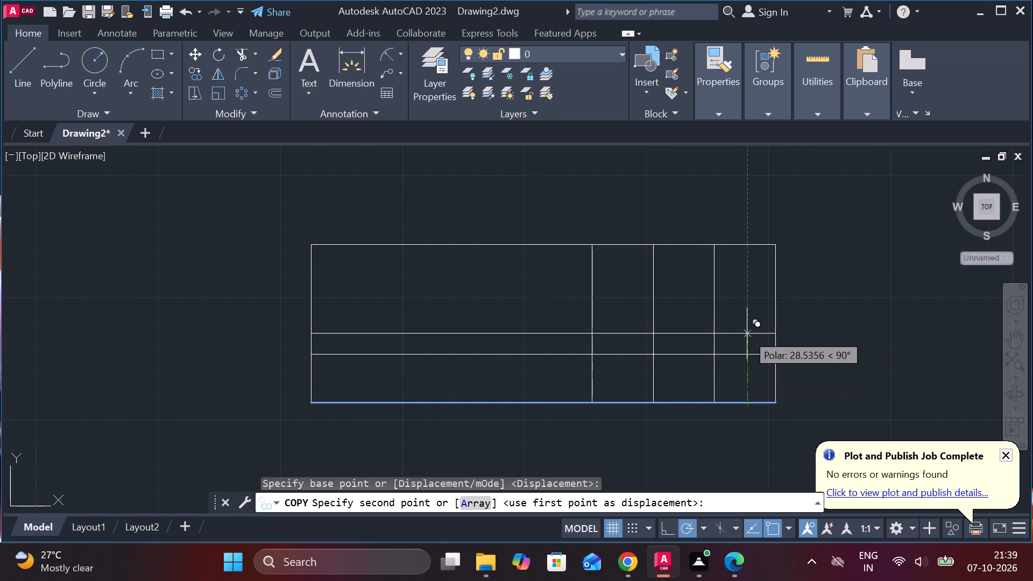
key("2")
key("7")
key("Return")
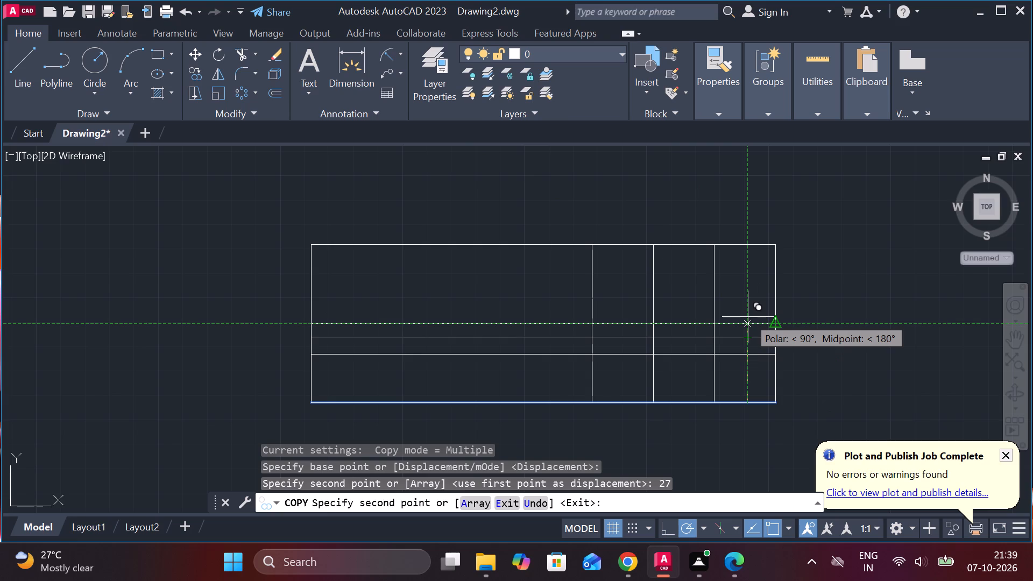
type("34")
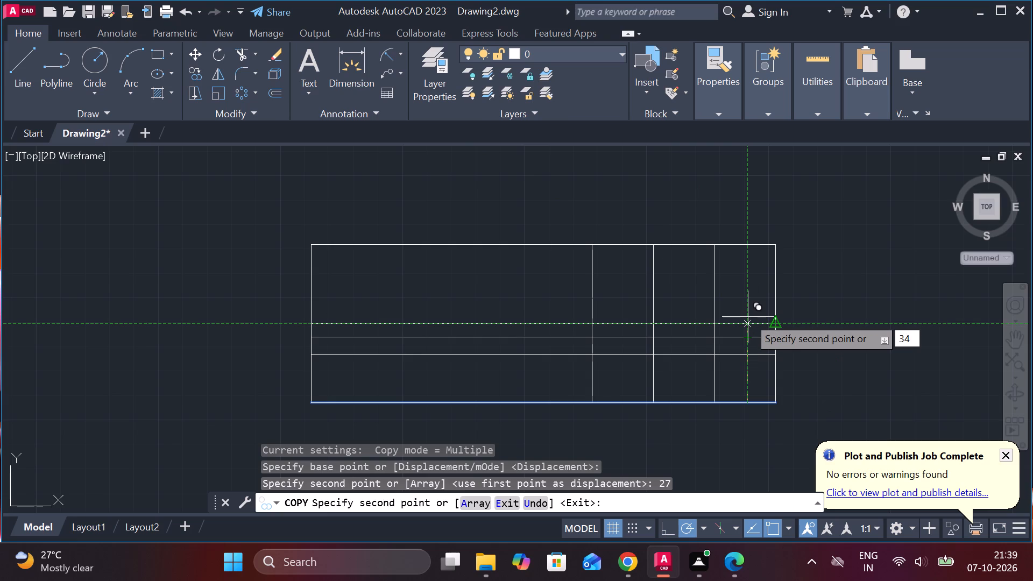
key("Return")
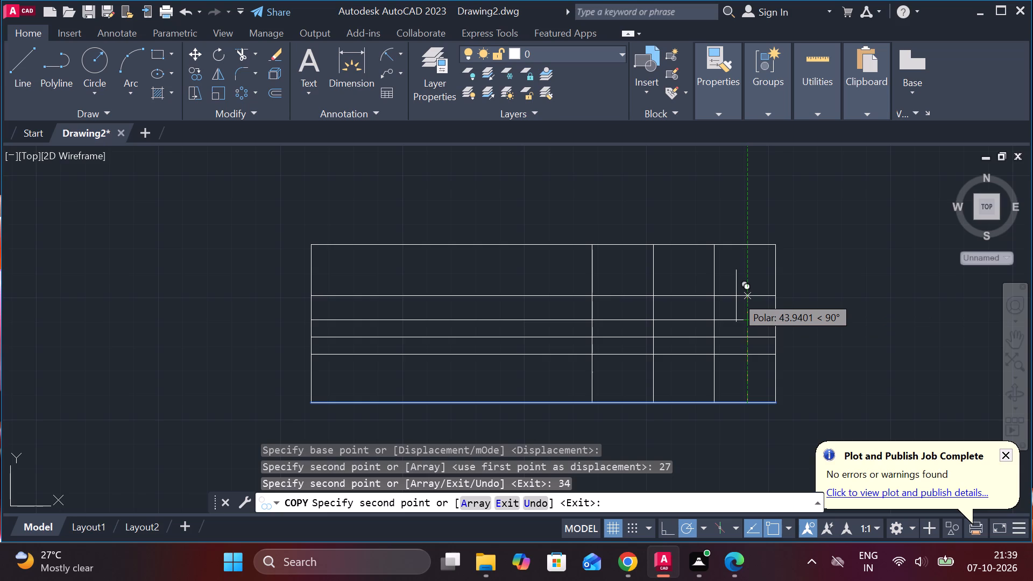
type("41")
key("Return")
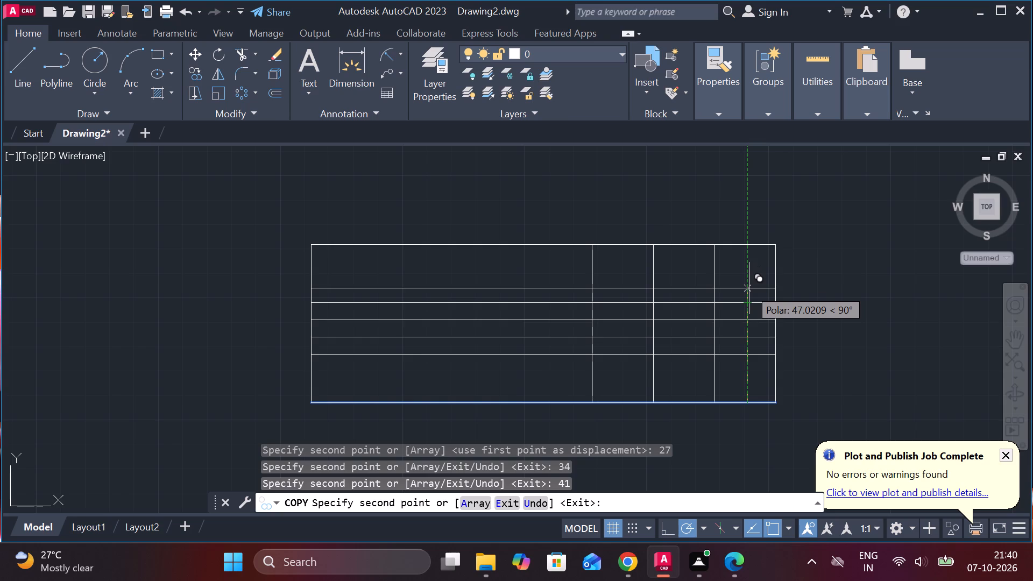
key("4")
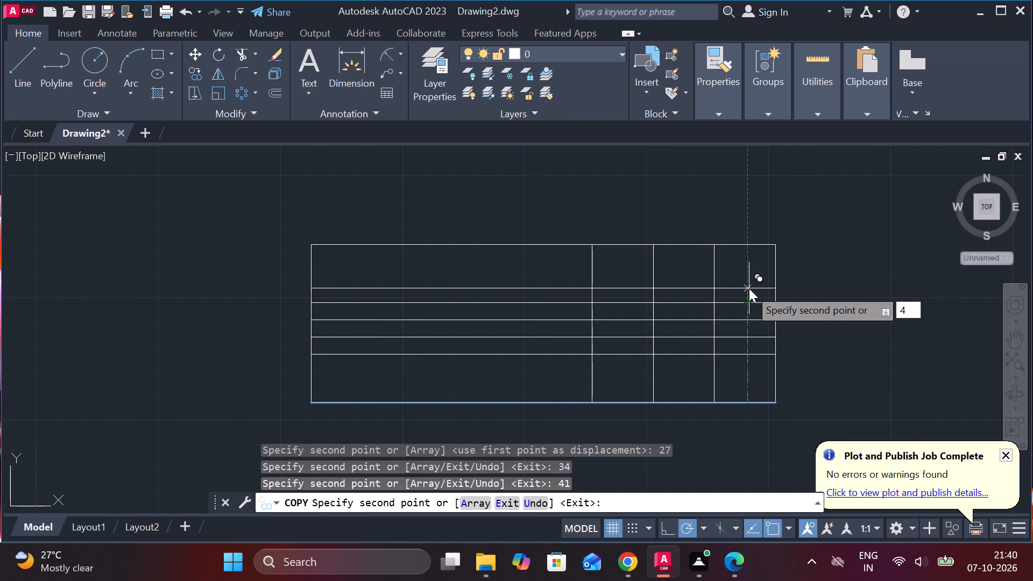
key("8")
key("Return")
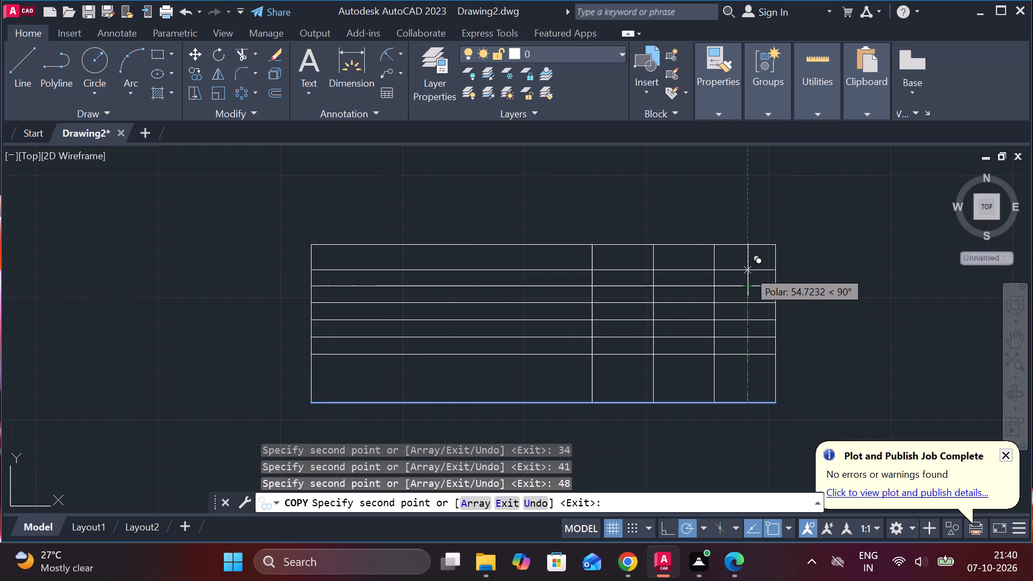
type("55")
key("Return")
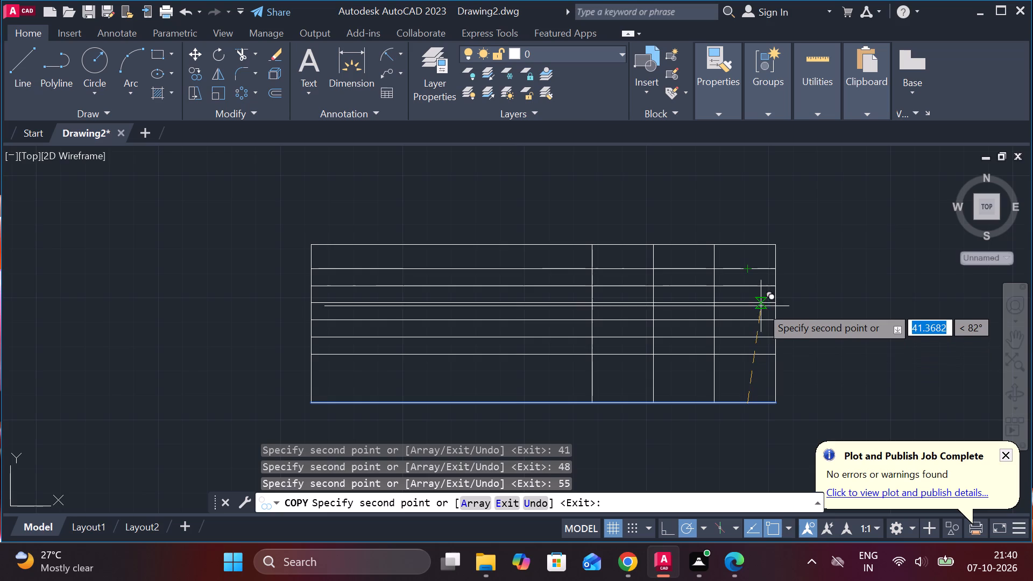
key("Escape")
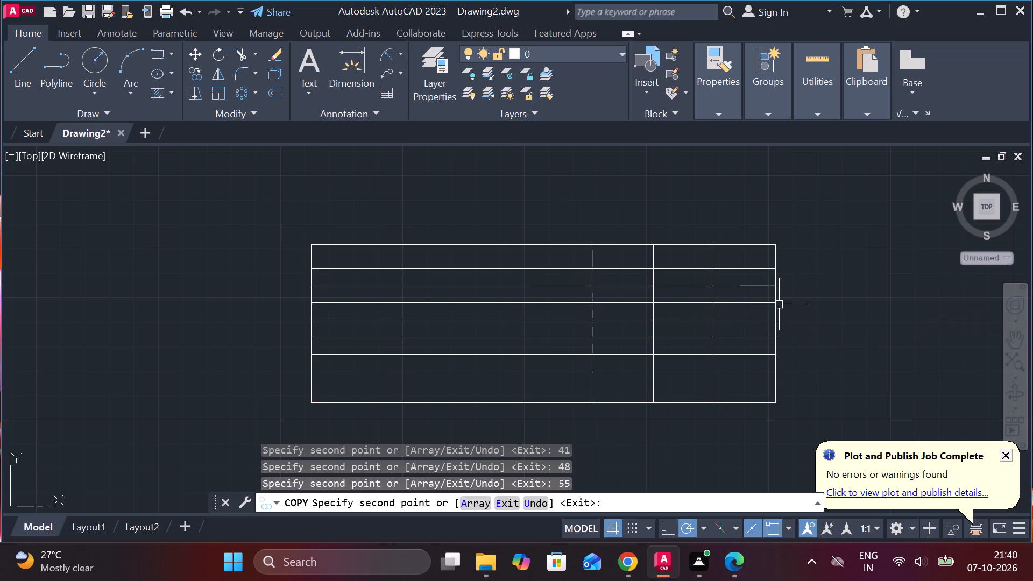
Copy the rectangle's left edge 20 horizontally to the right.
scroll(581, 357, "up", 1)
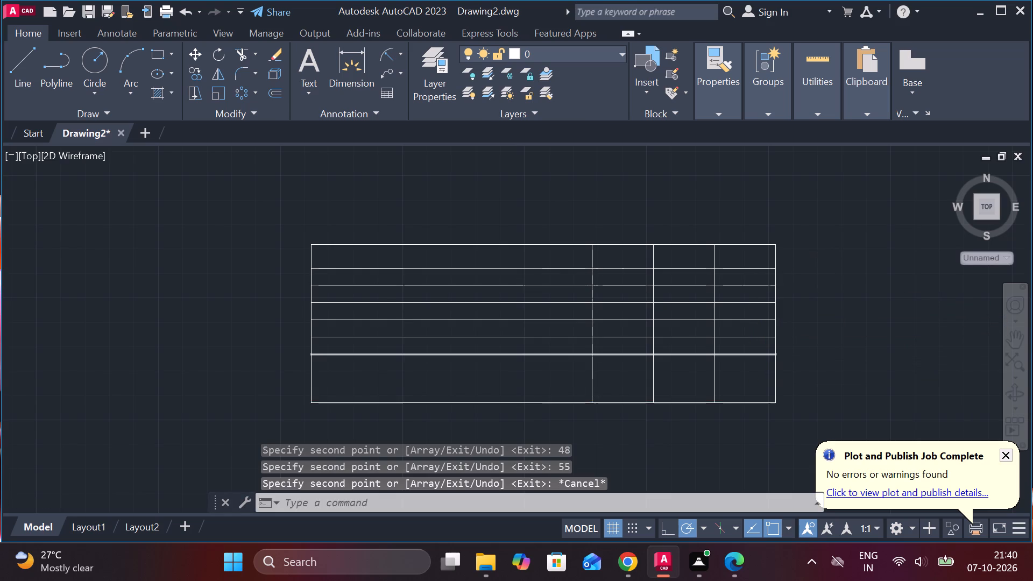
scroll(581, 357, "down", 1)
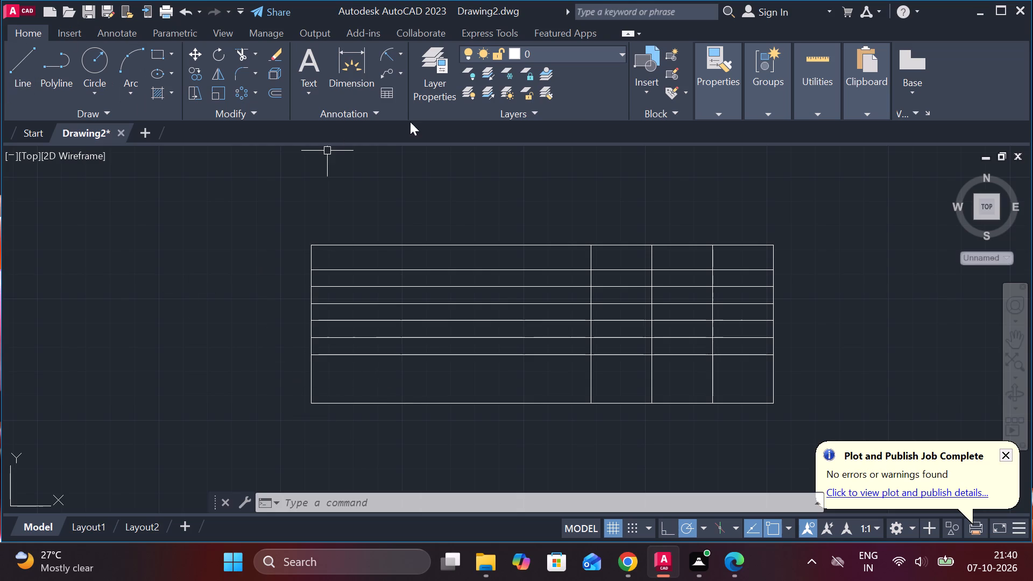
left_click(311, 385)
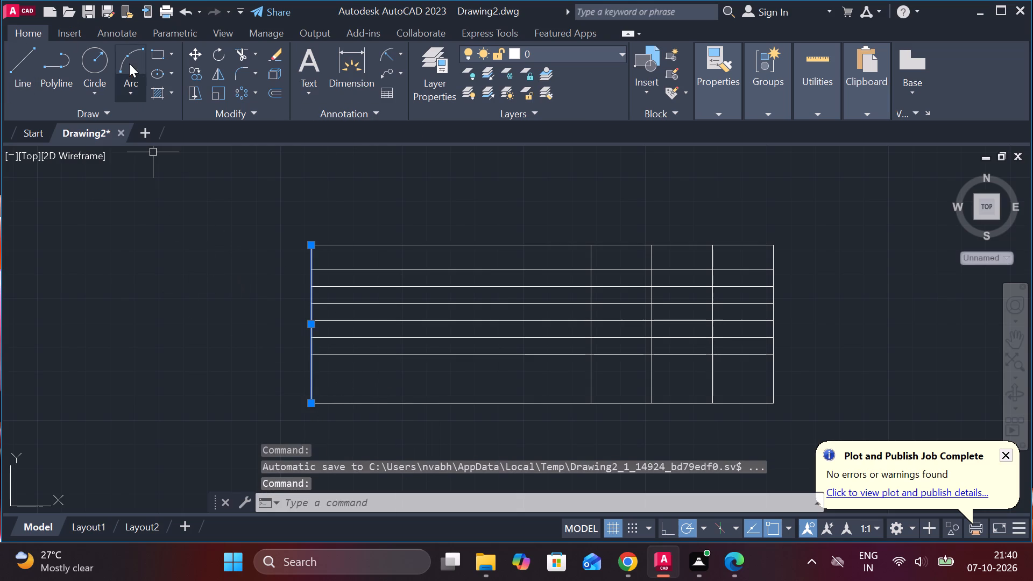
left_click(189, 77)
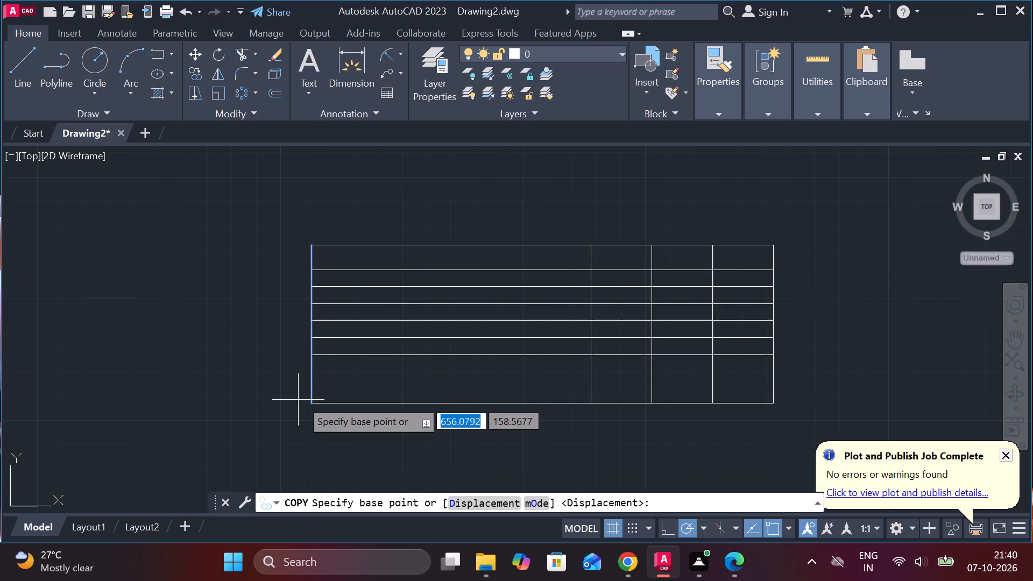
left_click(309, 382)
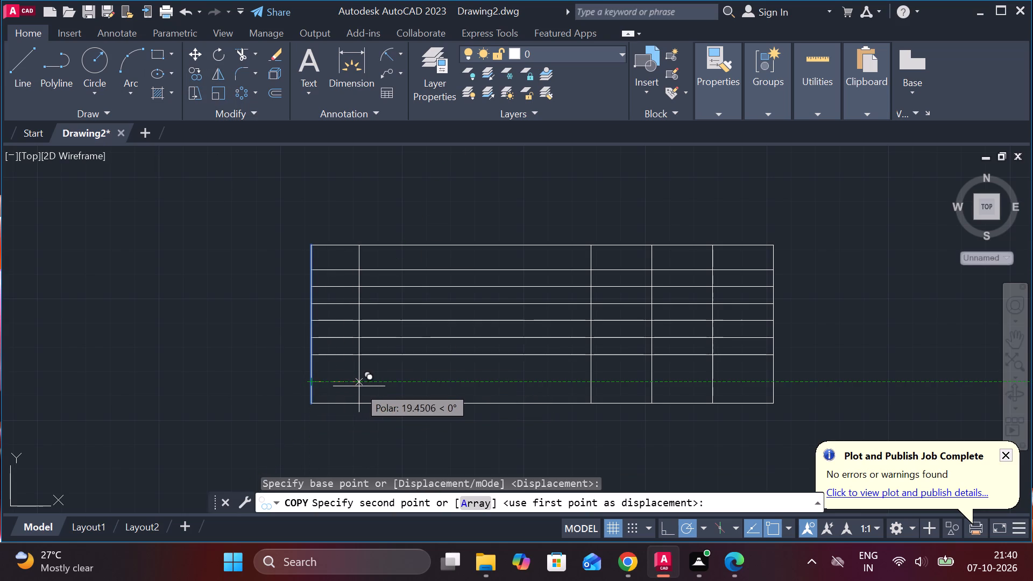
key("2")
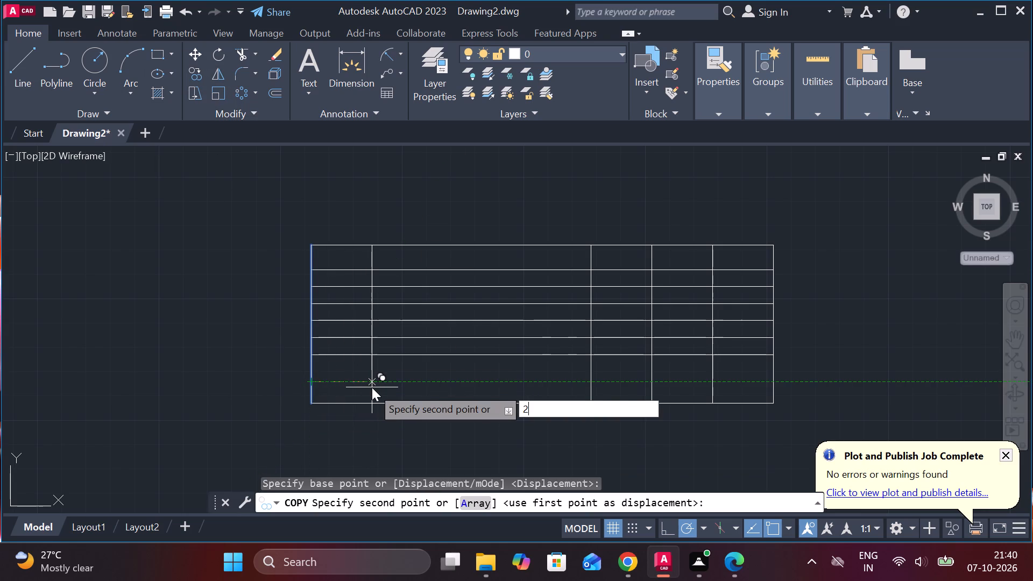
key("0")
key("Return")
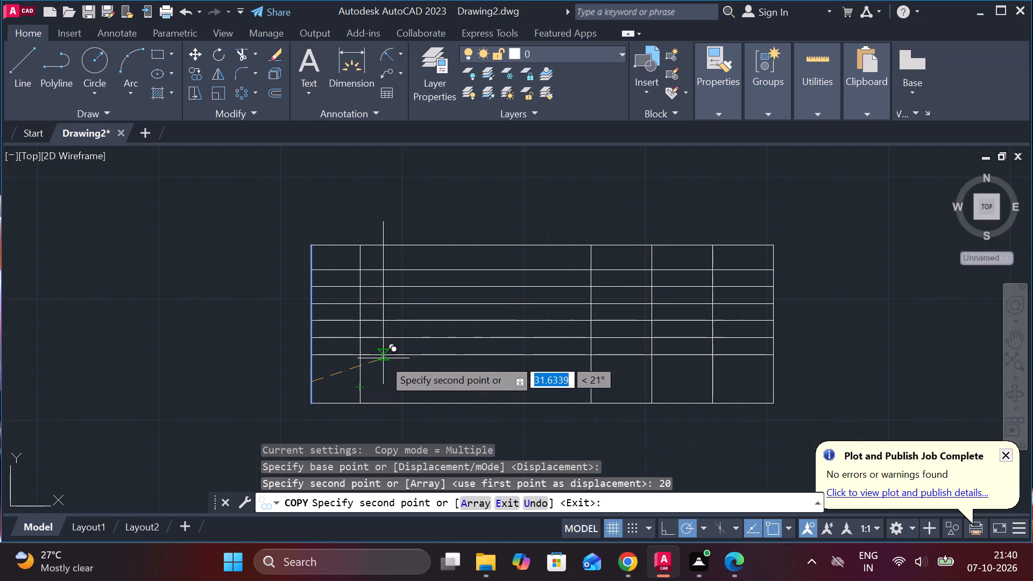
key("Escape")
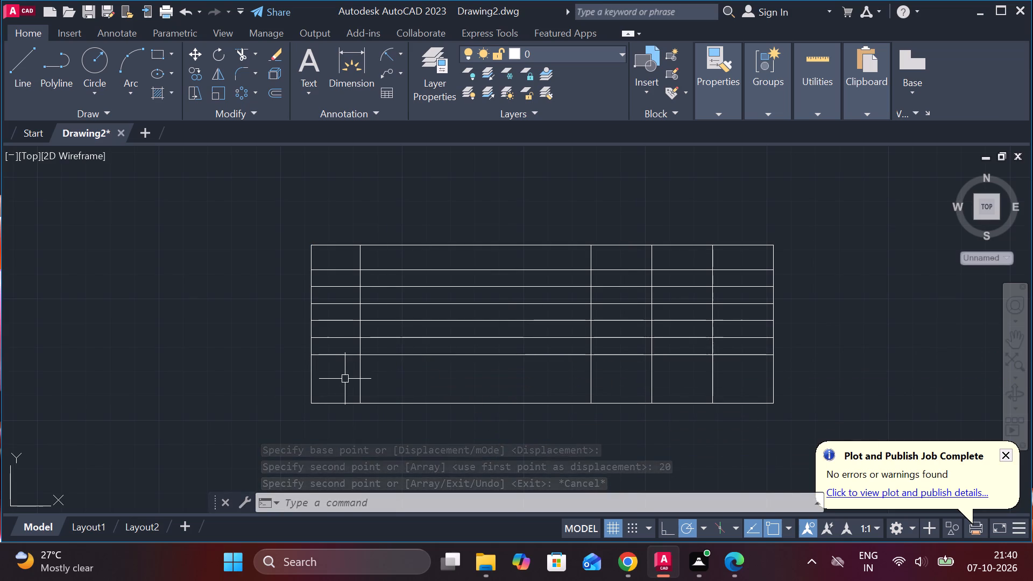
left_click(325, 403)
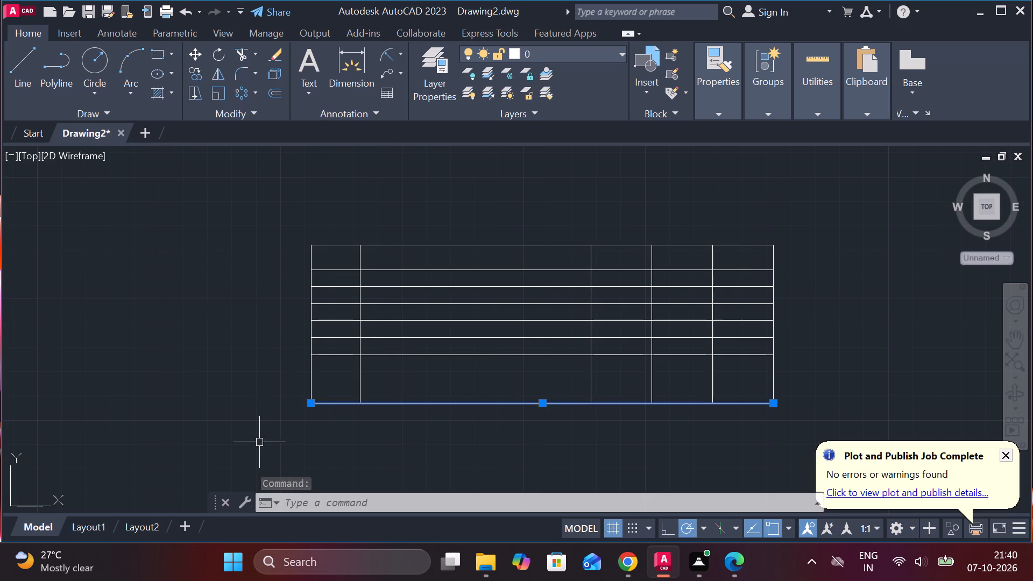
key("Escape")
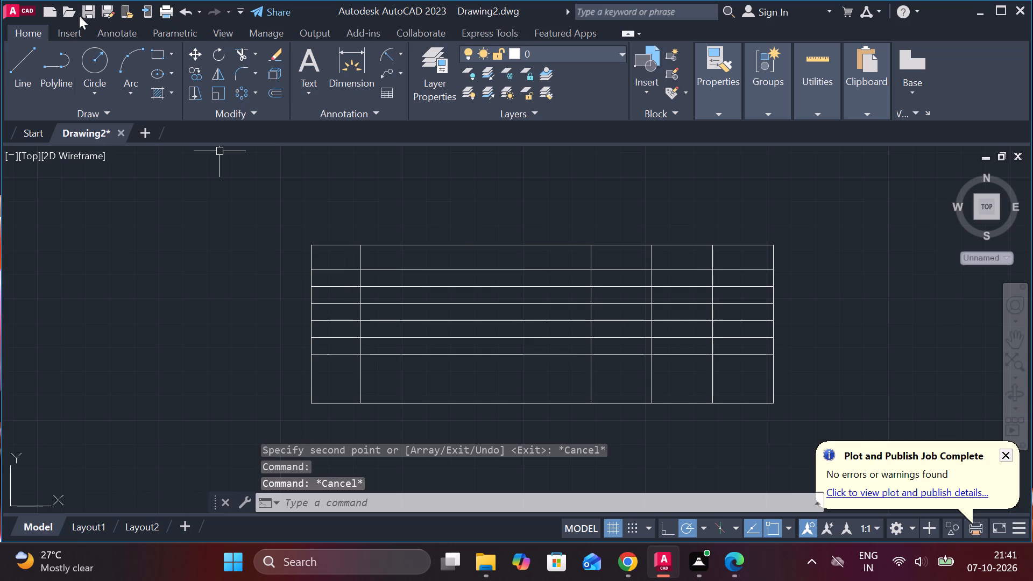
Trim the horizontal lines and the short vertical line out of the large area left of the three-column grid, above the lowest horizontal line.
left_click(247, 53)
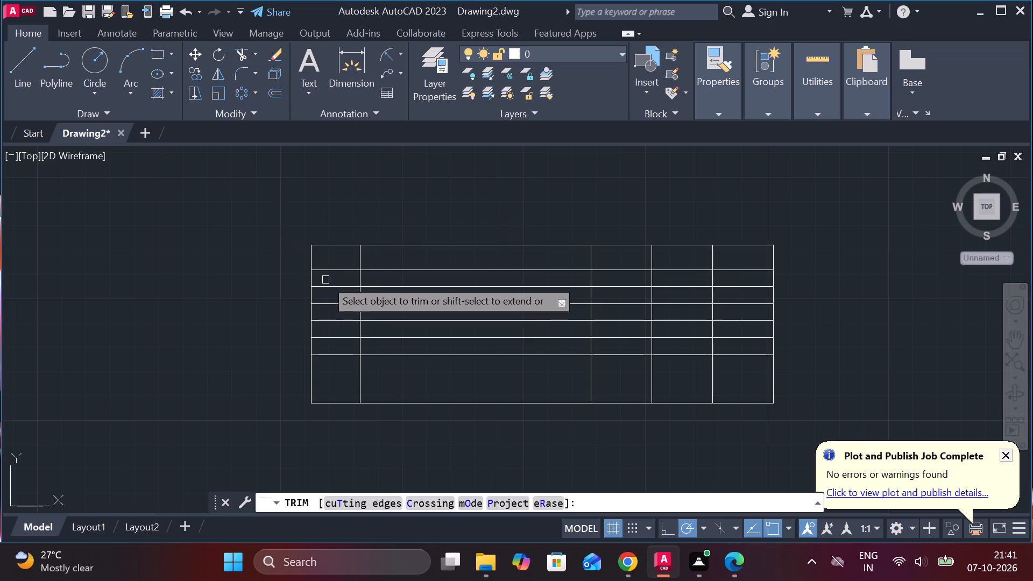
left_click(331, 264)
left_click_drag(331, 264, 409, 345)
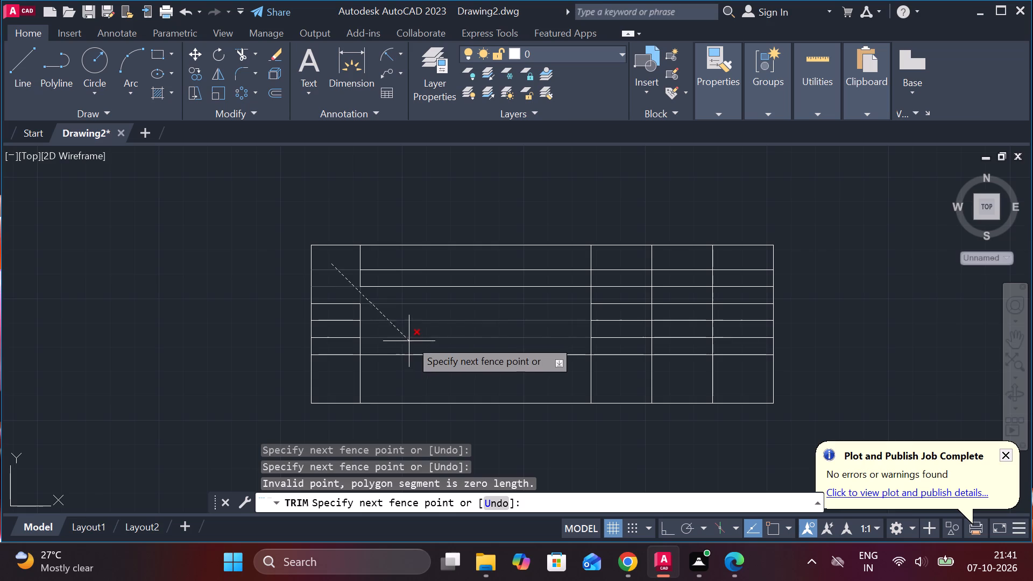
left_click(427, 343)
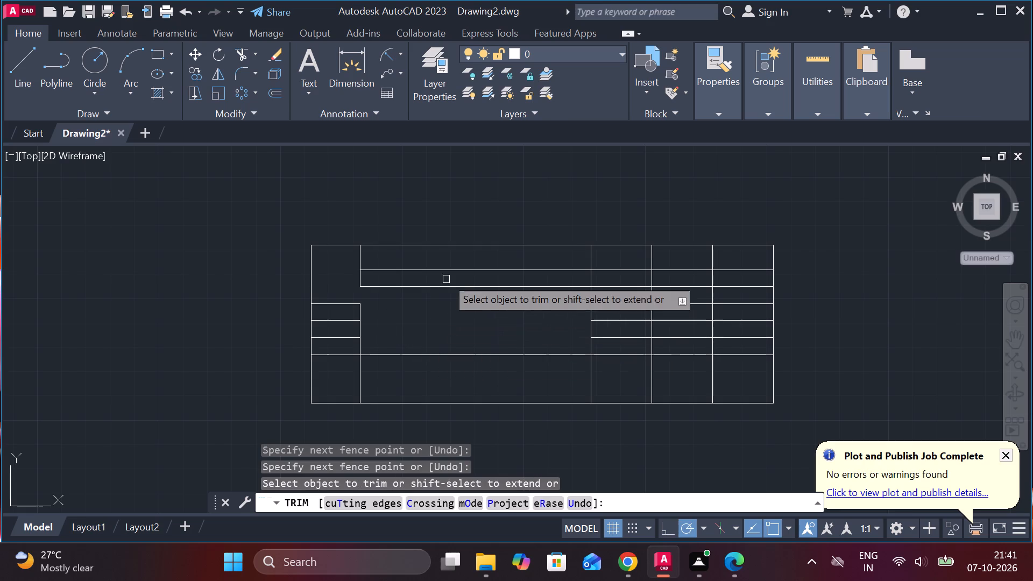
left_click_drag(447, 265, 454, 301)
left_click(454, 301)
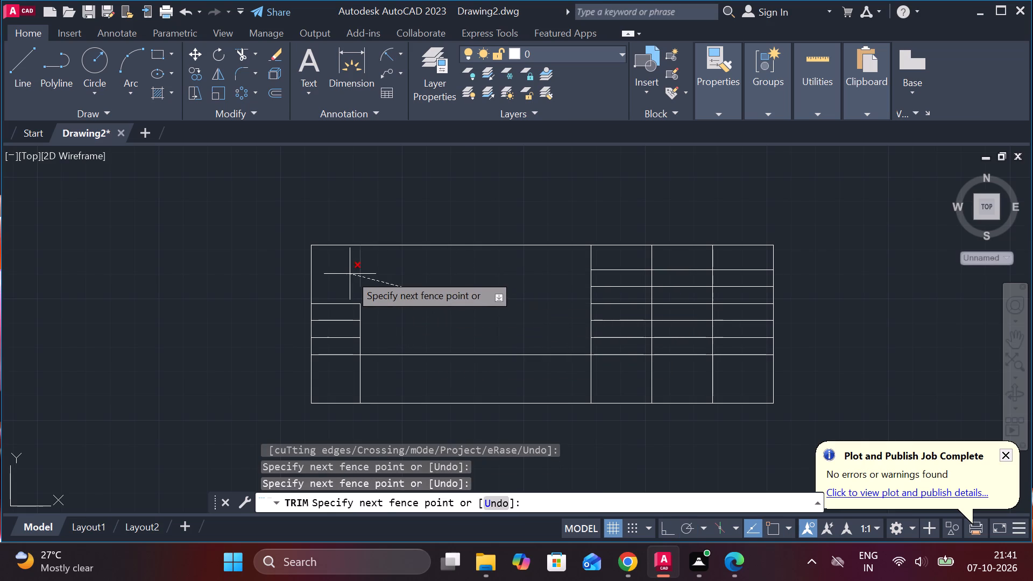
left_click(350, 274)
left_click_drag(349, 283, 355, 344)
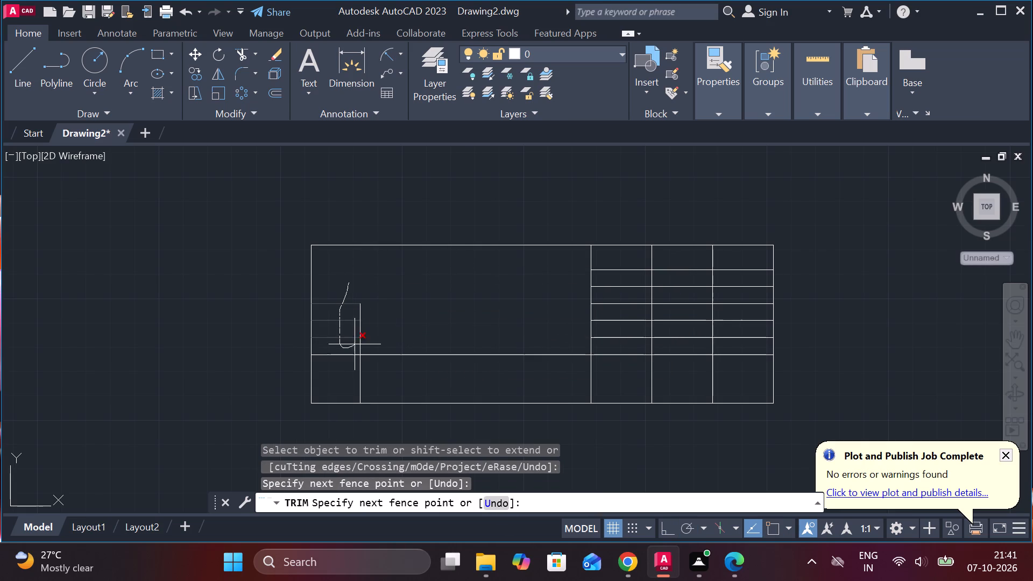
left_click_drag(355, 344, 391, 335)
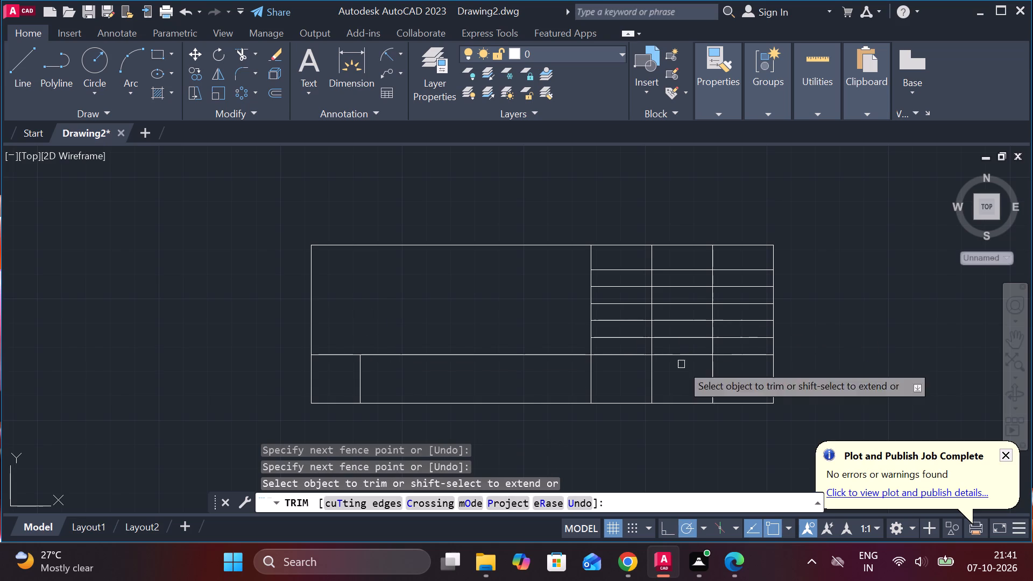
Trim the grid's two inner vertical lines below the lowest horizontal line, leaving one open cell at the rectangle's bottom-right corner.
left_click_drag(728, 386, 646, 375)
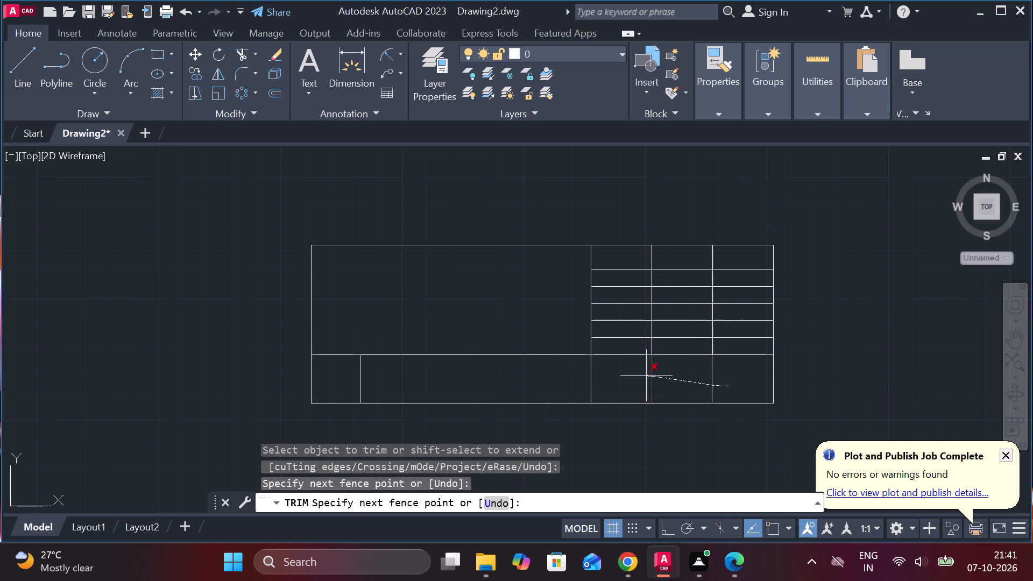
left_click_drag(646, 375, 626, 380)
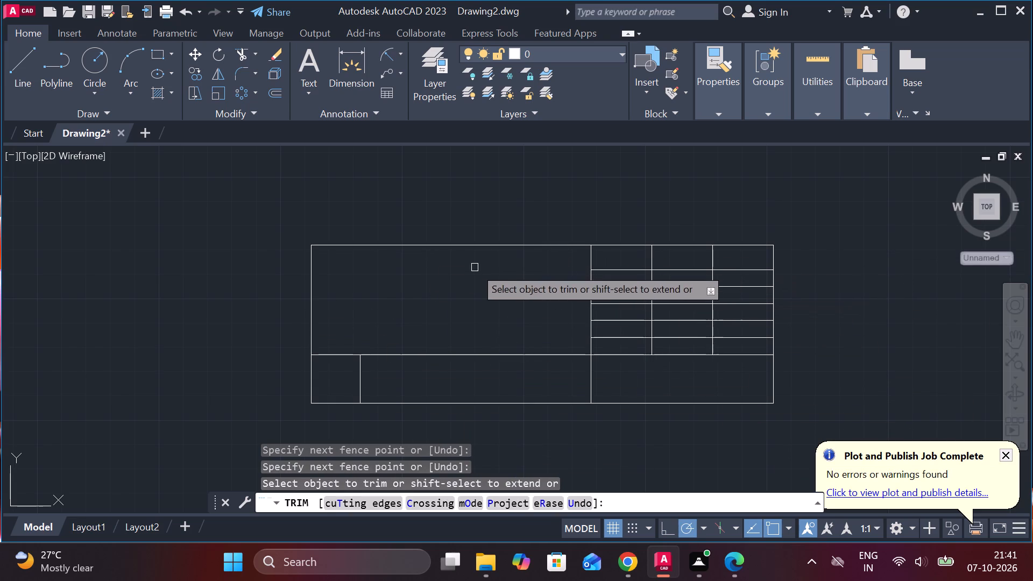
key("Escape")
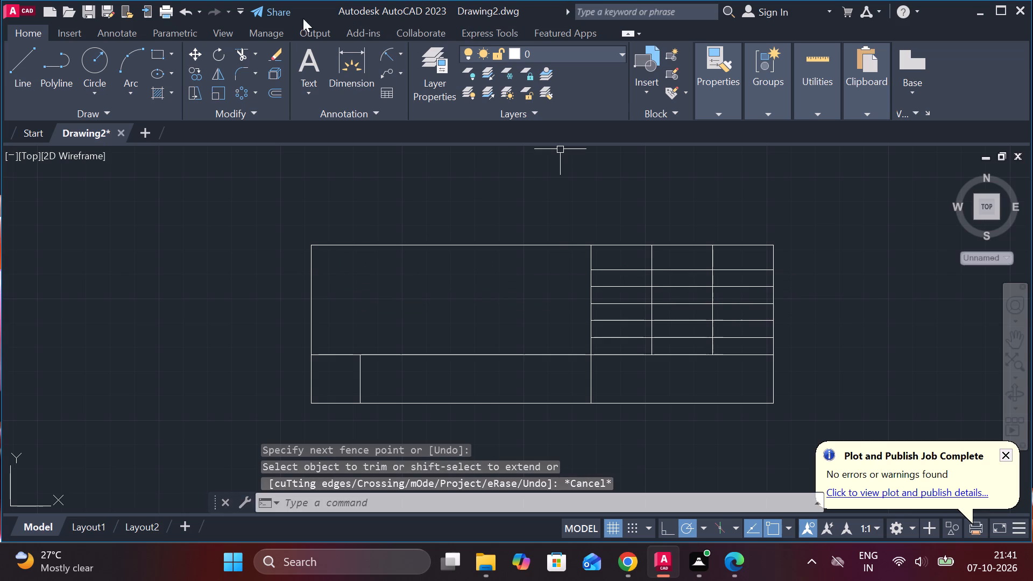
double_click(624, 259)
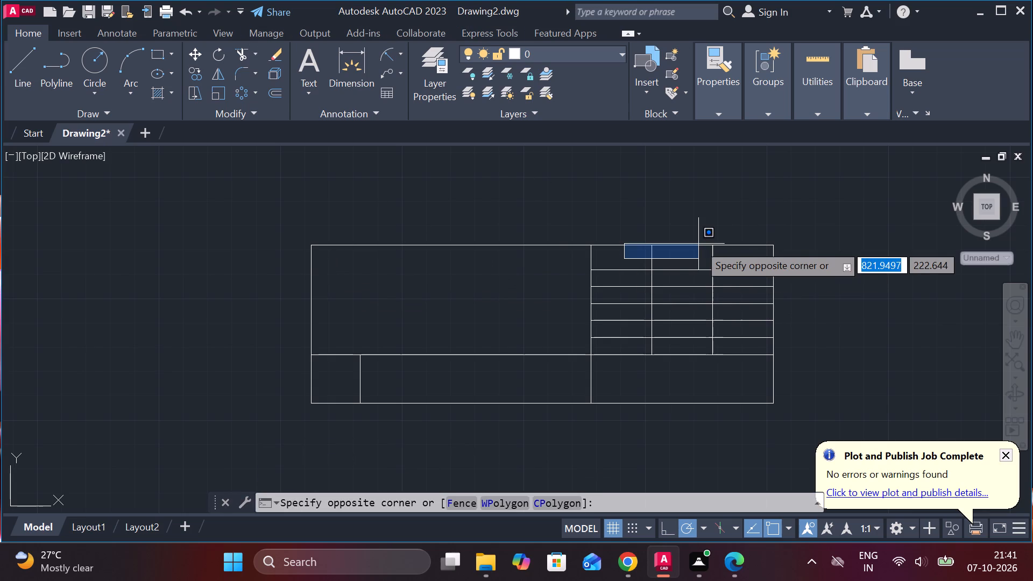
key("Escape")
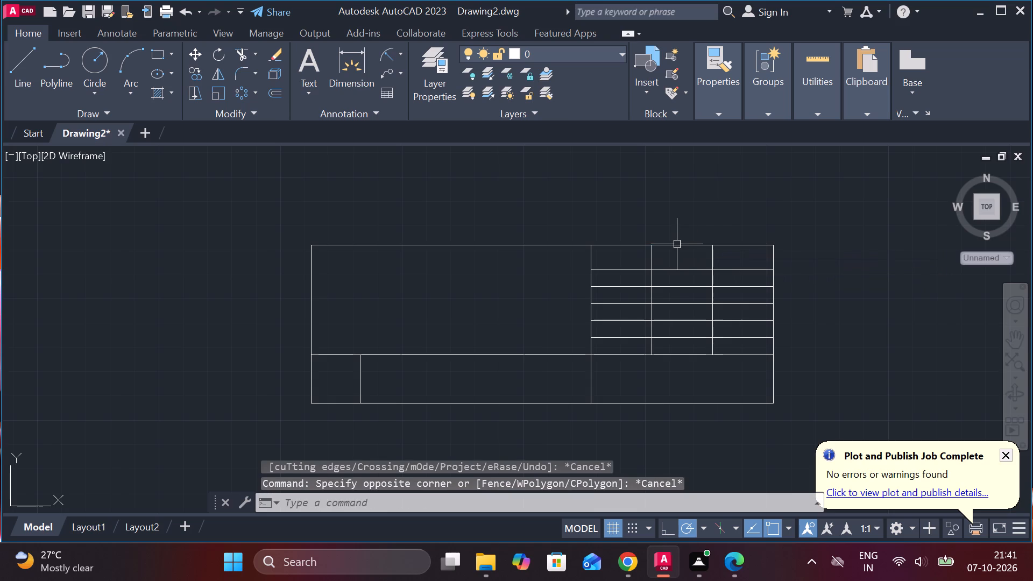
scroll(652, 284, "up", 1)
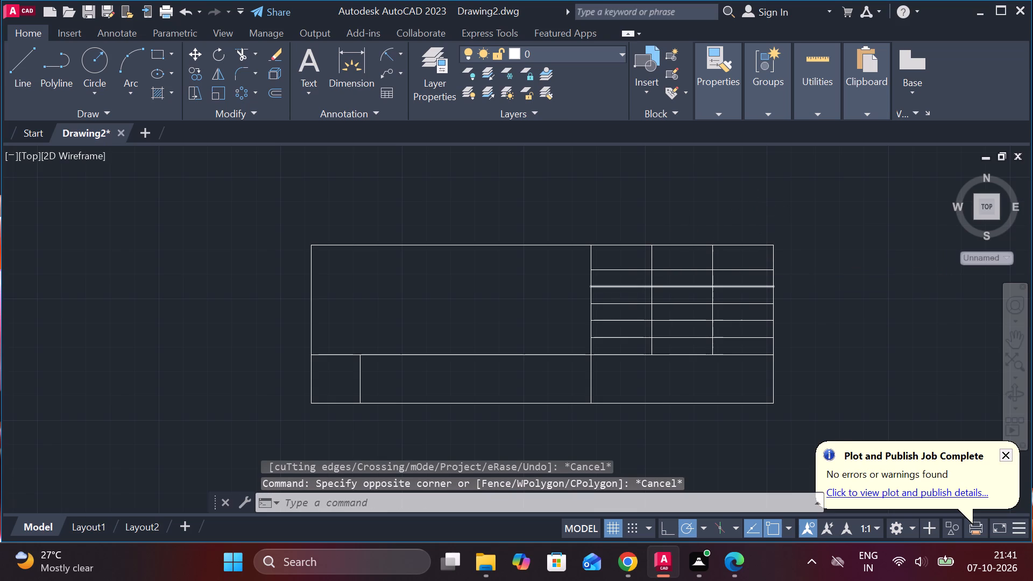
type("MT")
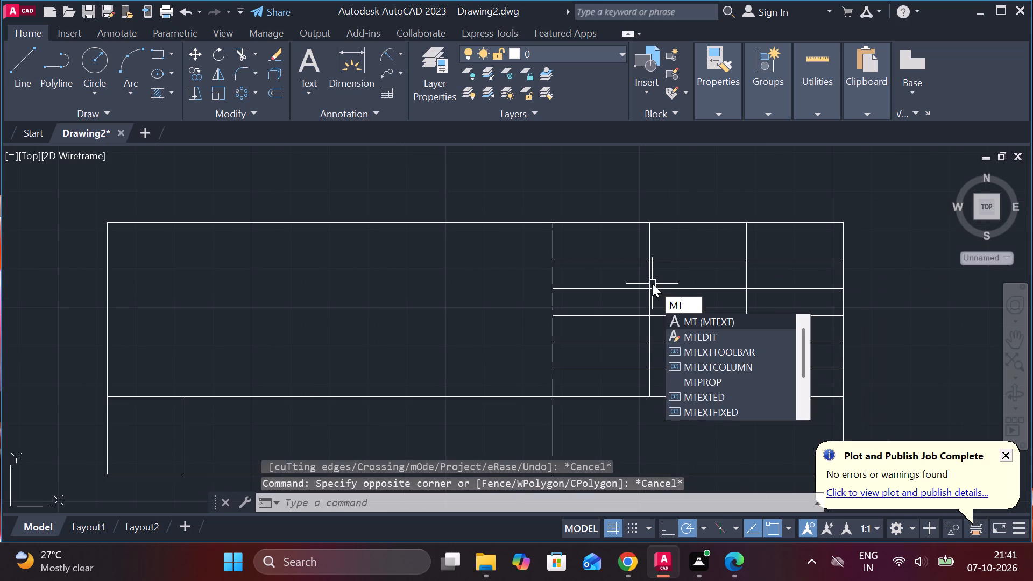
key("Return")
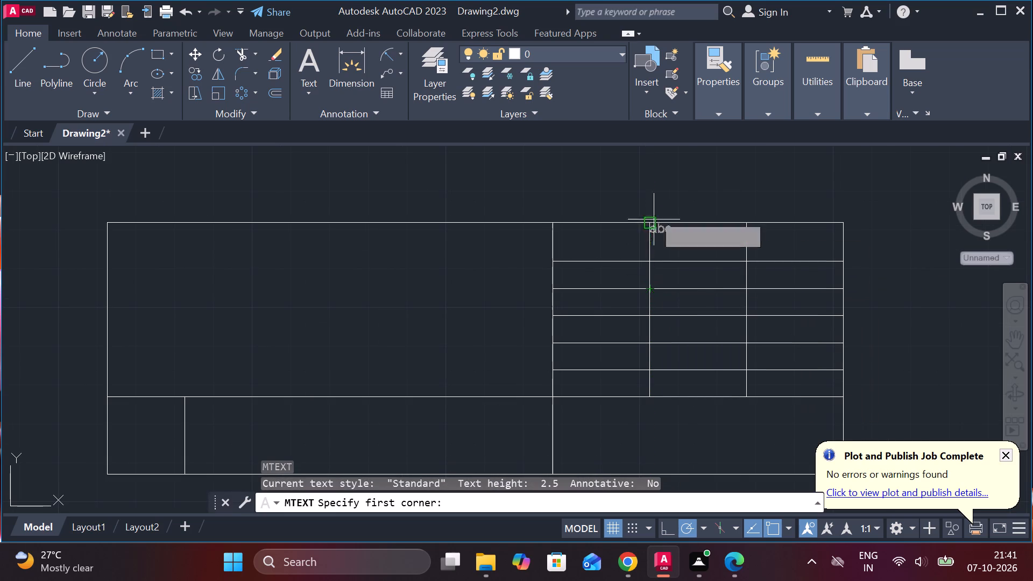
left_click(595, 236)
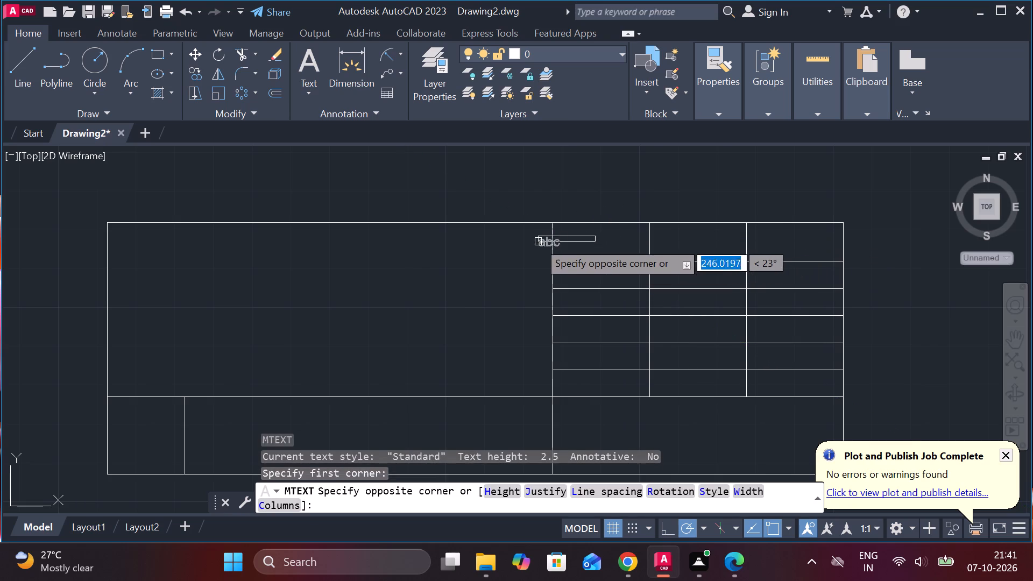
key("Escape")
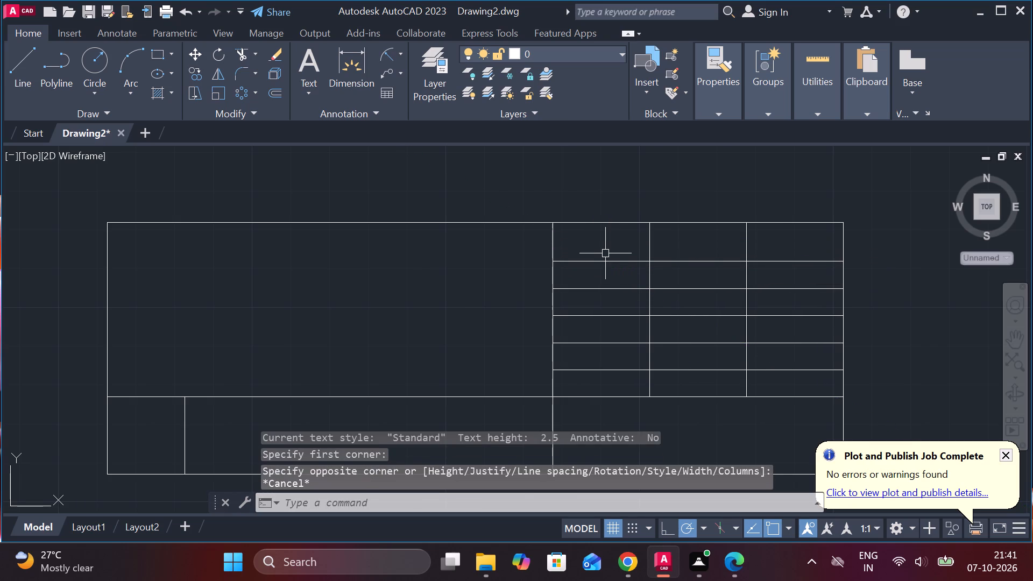
Add the multiline text "DESIGNED" across the width of the three-column grid's top-left cell.
type("MT")
key("Return")
left_click(561, 232)
left_click_drag(561, 232, 626, 246)
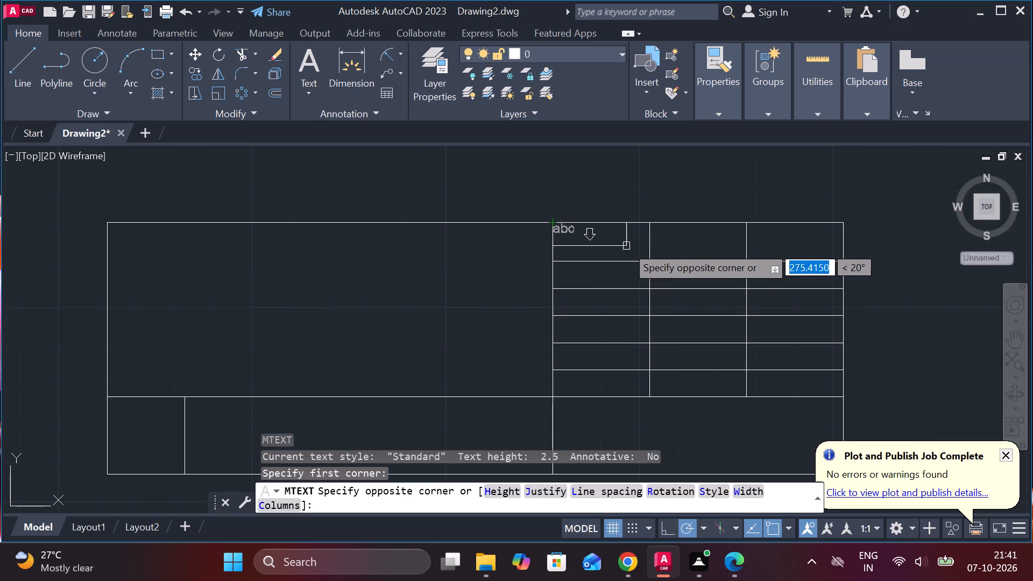
left_click_drag(626, 246, 646, 256)
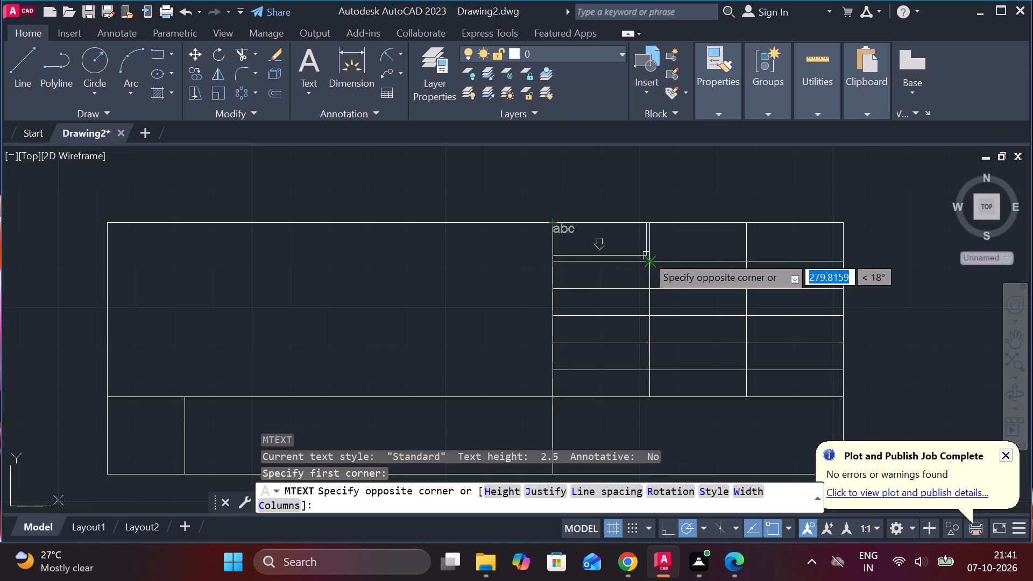
left_click_drag(646, 256, 638, 252)
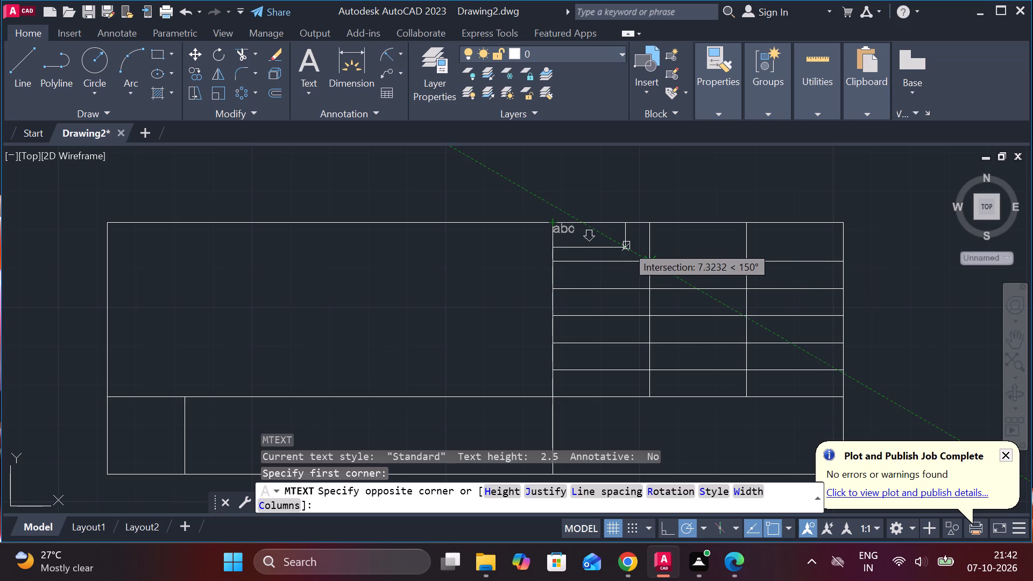
left_click(644, 251)
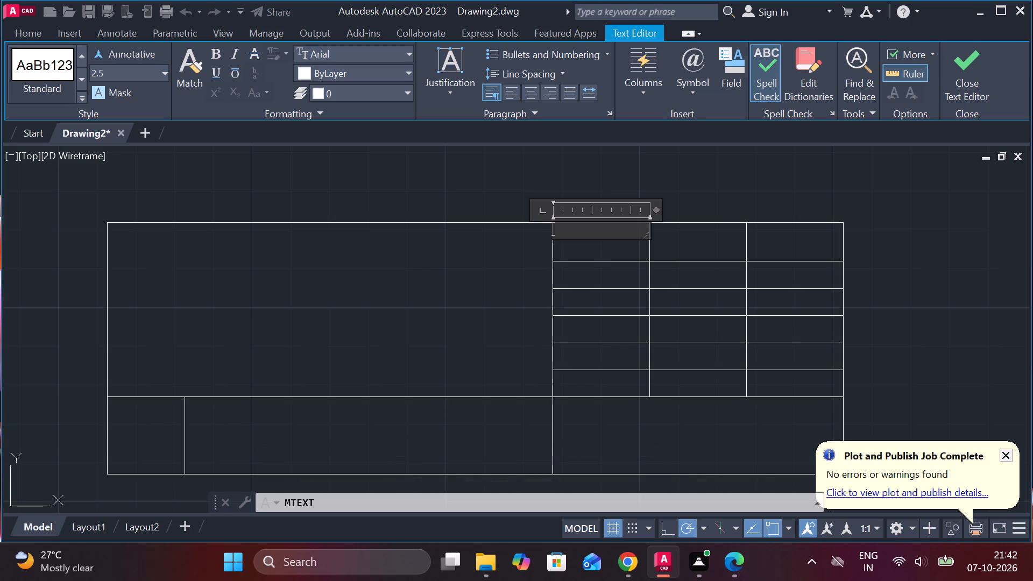
type("DES")
key("i")
type("GN")
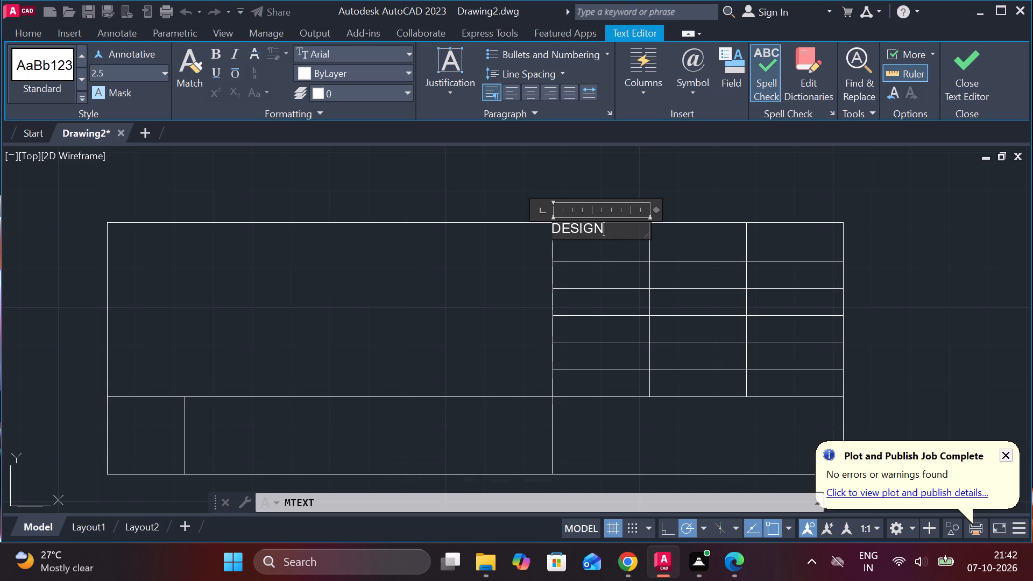
type("ED")
key("Return")
key("BackSpace")
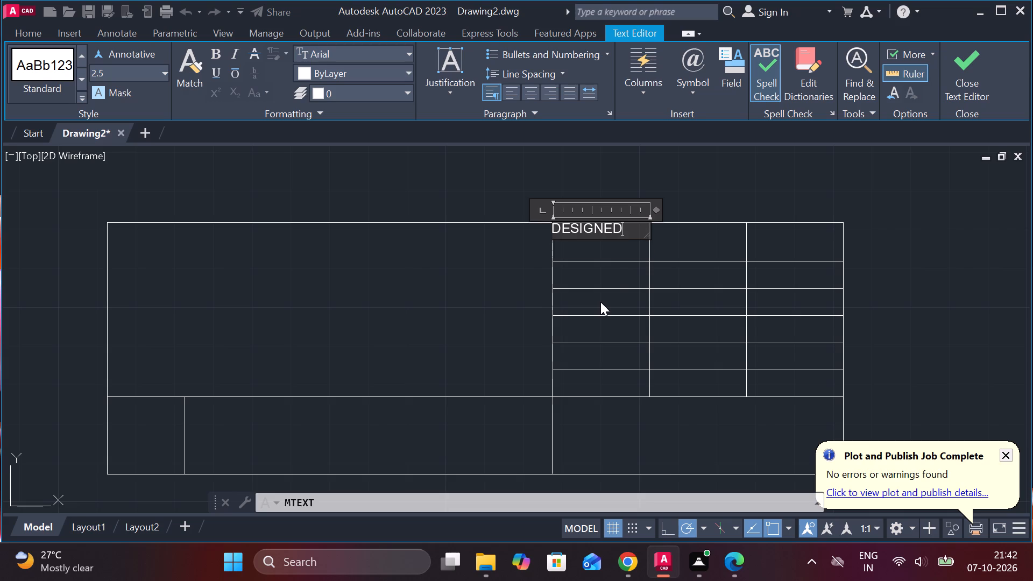
left_click(640, 250)
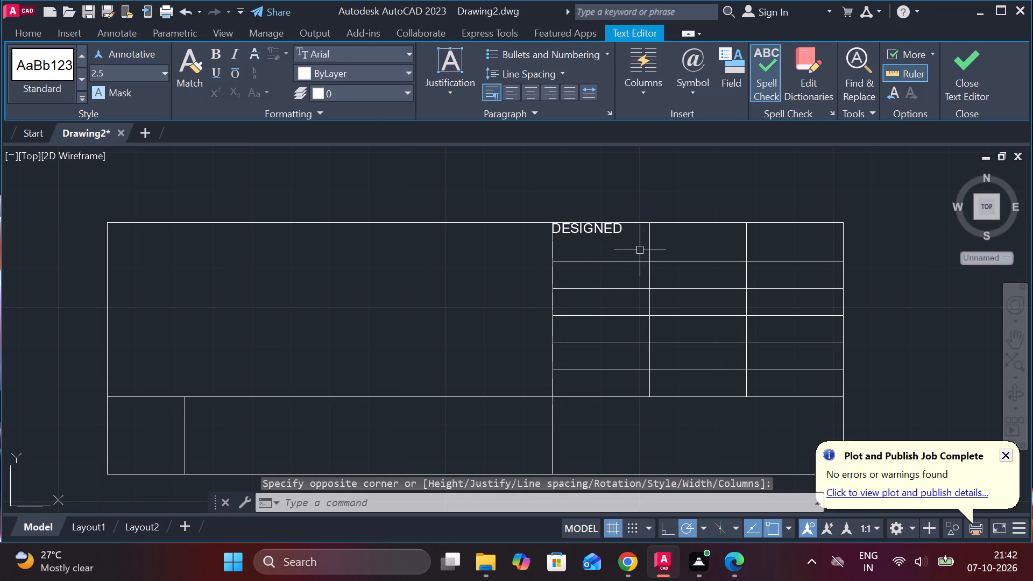
Move the "DESIGNED" text about 3 units at 300° so it sits off the cell's top-left corner.
left_click(593, 229)
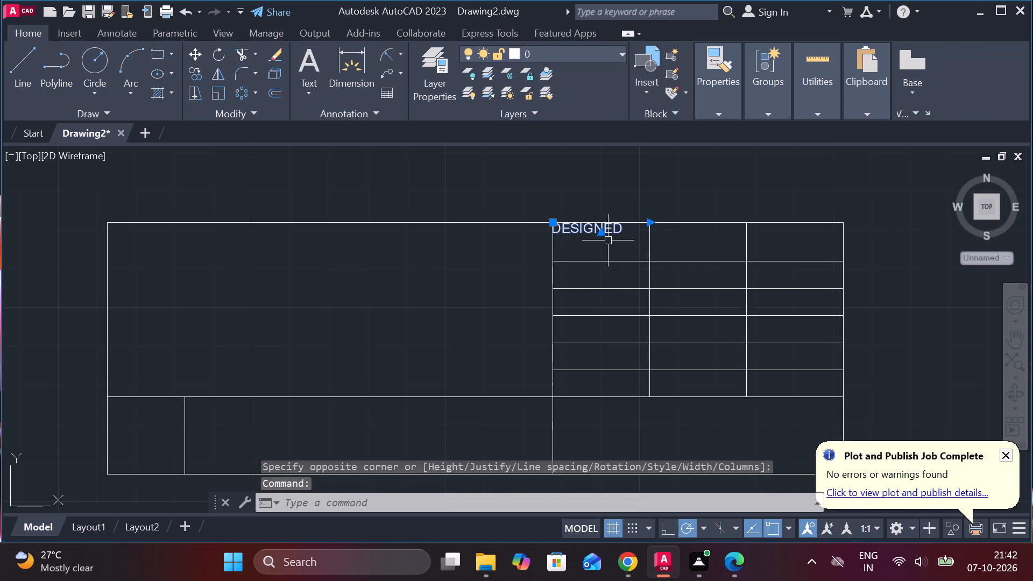
left_click_drag(554, 222, 557, 234)
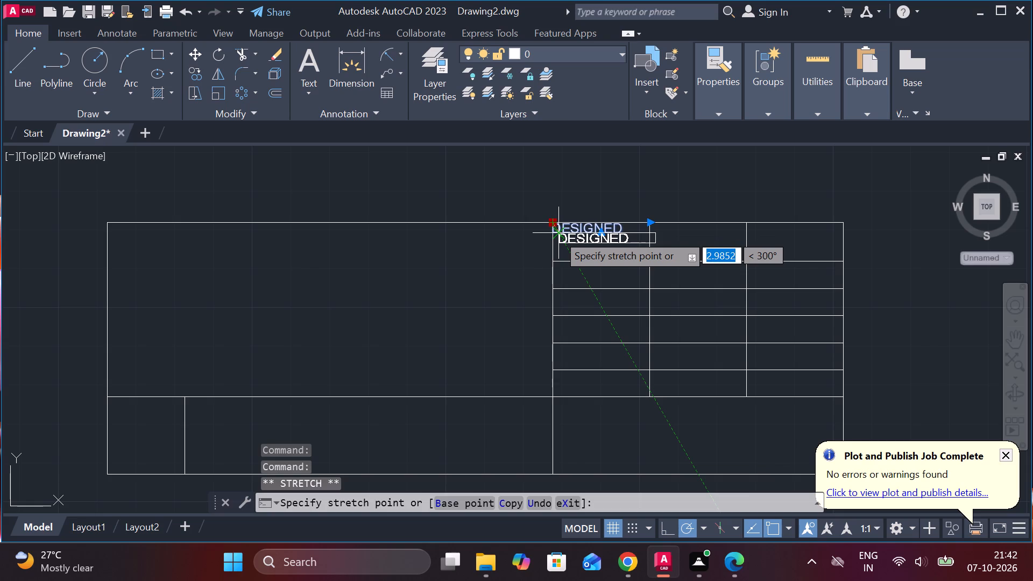
left_click_drag(557, 234, 560, 239)
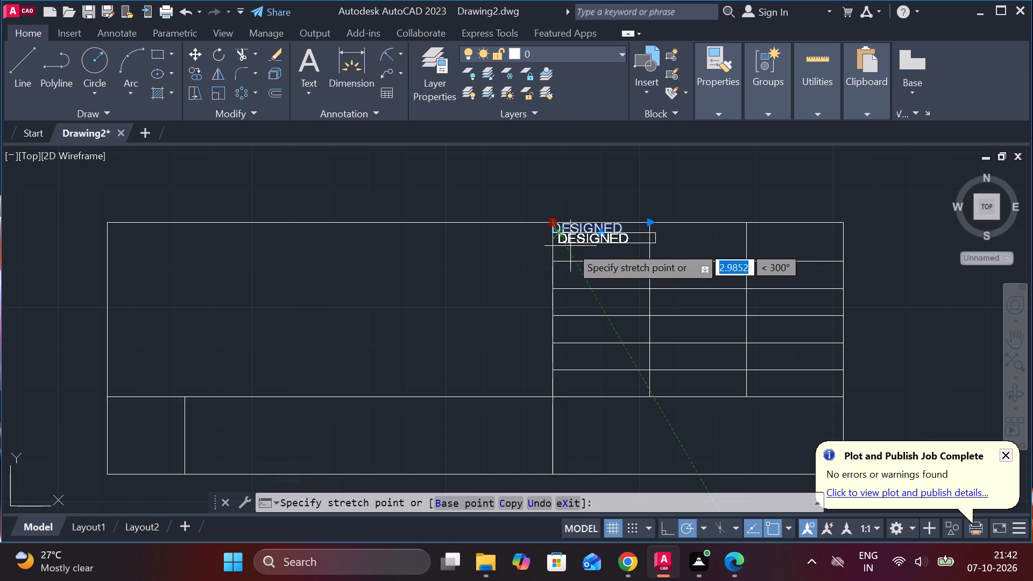
left_click(570, 247)
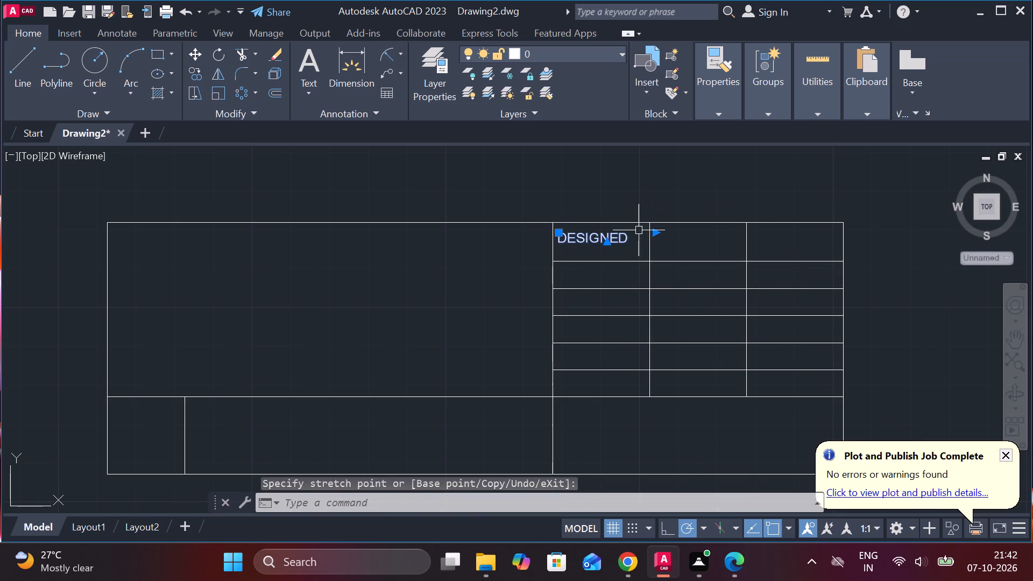
Copy the "DESIGNED" text straight down into the five grid cells below it and the upper-left area of the open bottom-right cell.
scroll(585, 233, "up", 1)
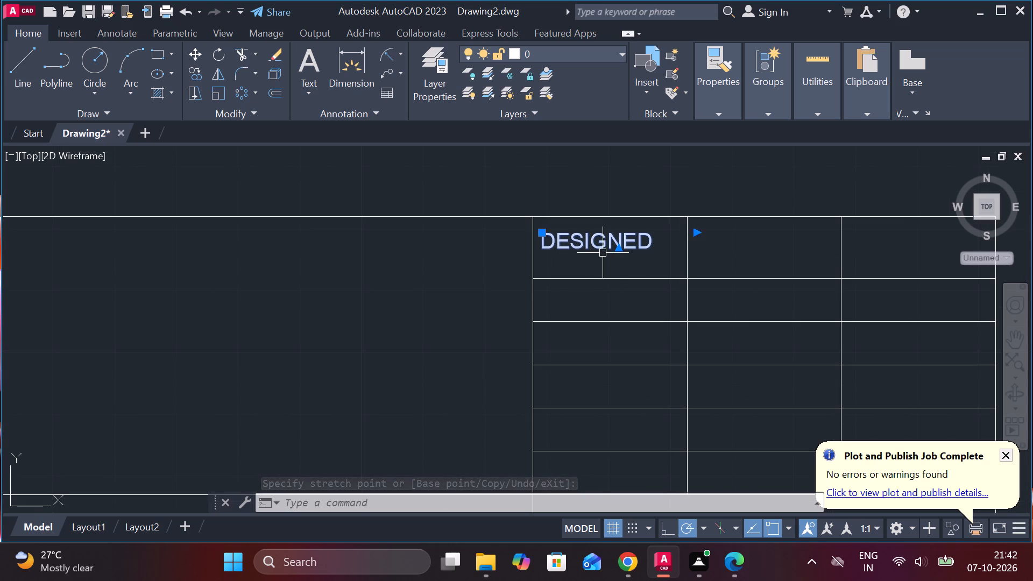
scroll(598, 253, "down", 1)
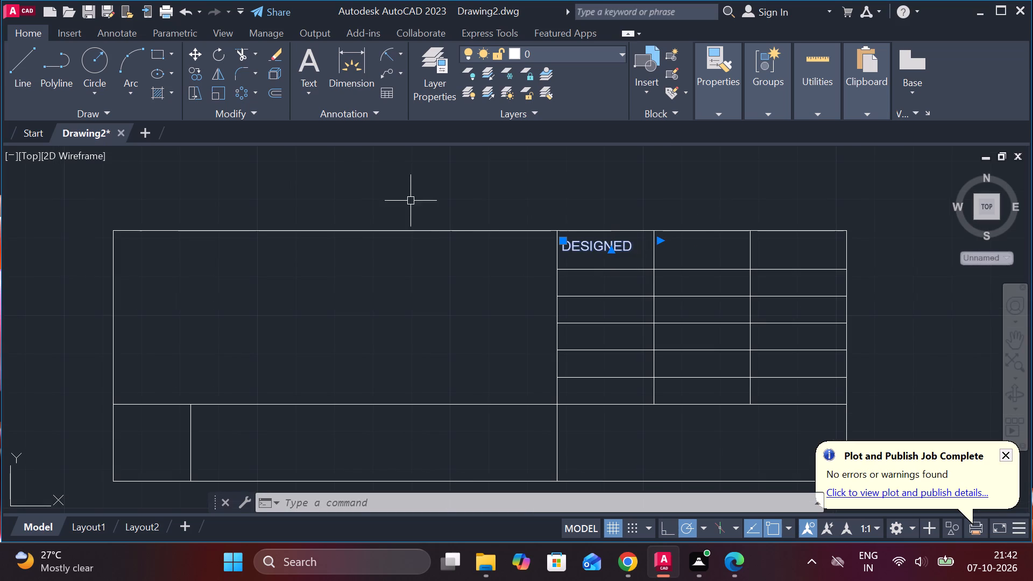
left_click(609, 246)
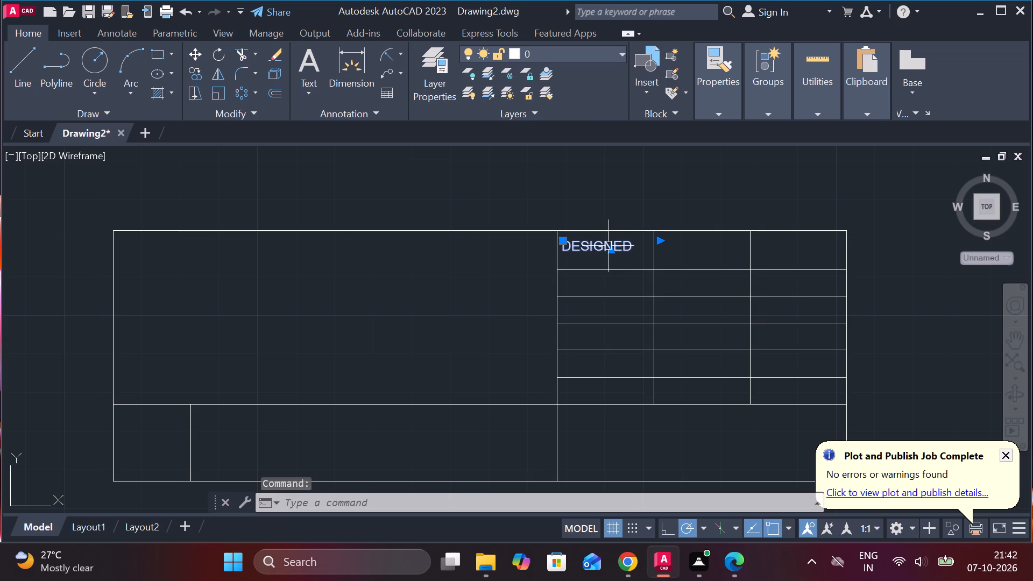
left_click(198, 78)
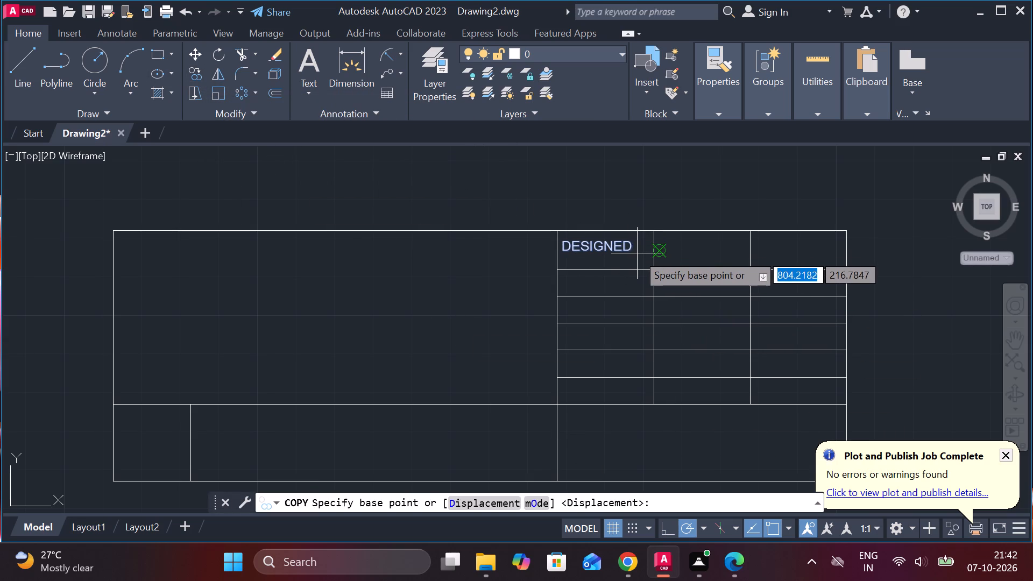
left_click_drag(637, 253, 654, 287)
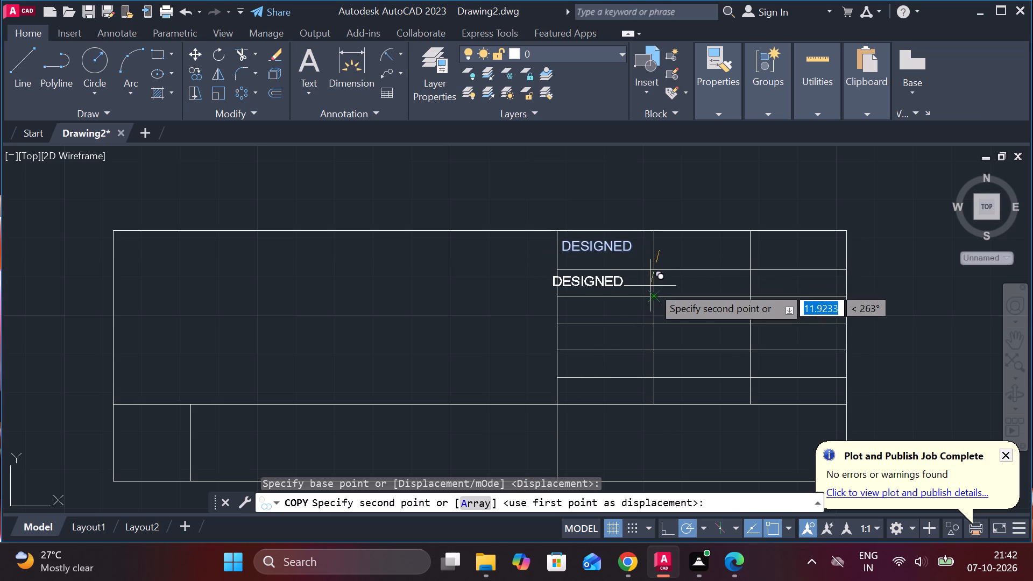
left_click_drag(654, 287, 663, 282)
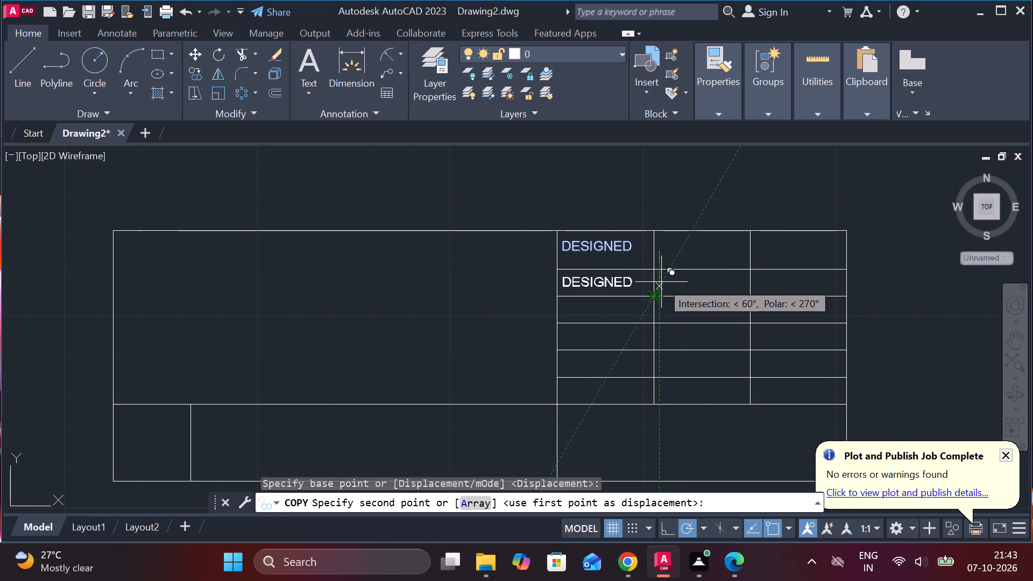
left_click(661, 282)
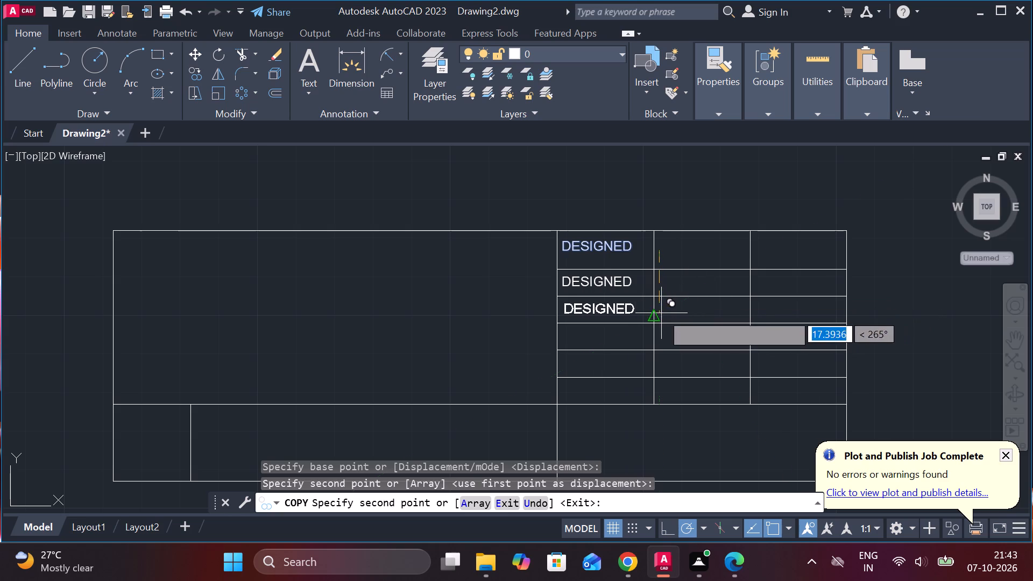
left_click(661, 310)
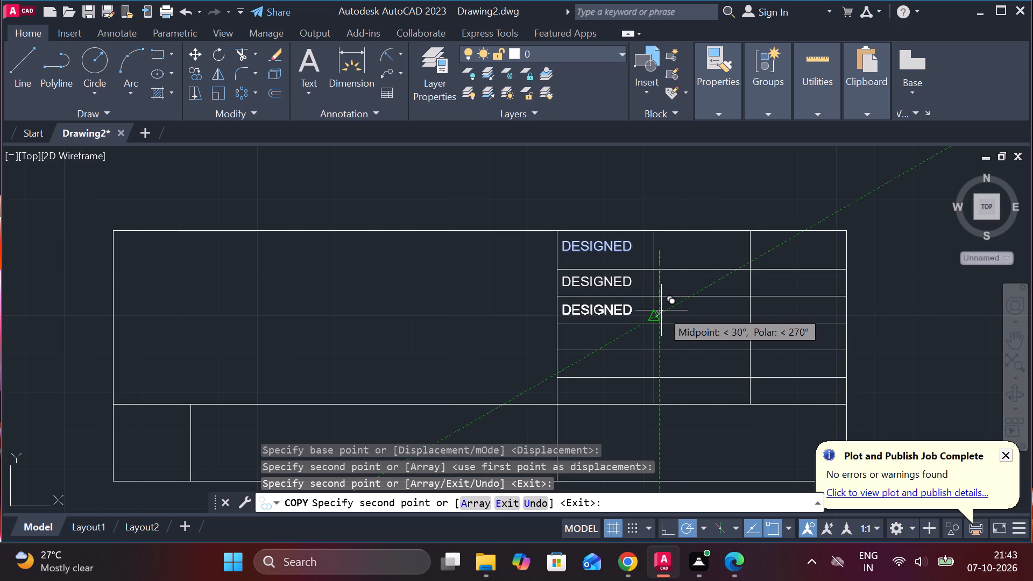
left_click(659, 341)
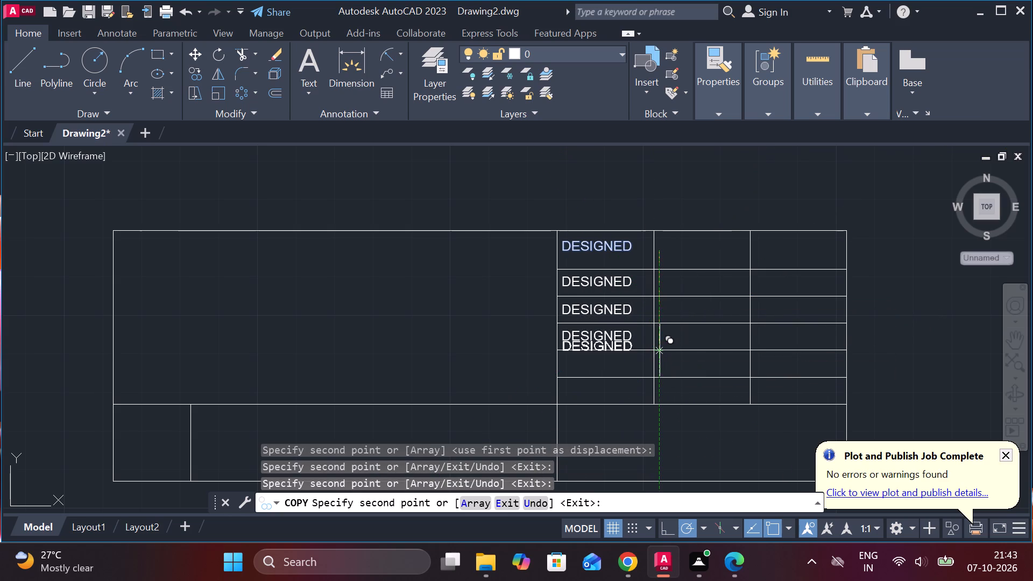
left_click(662, 370)
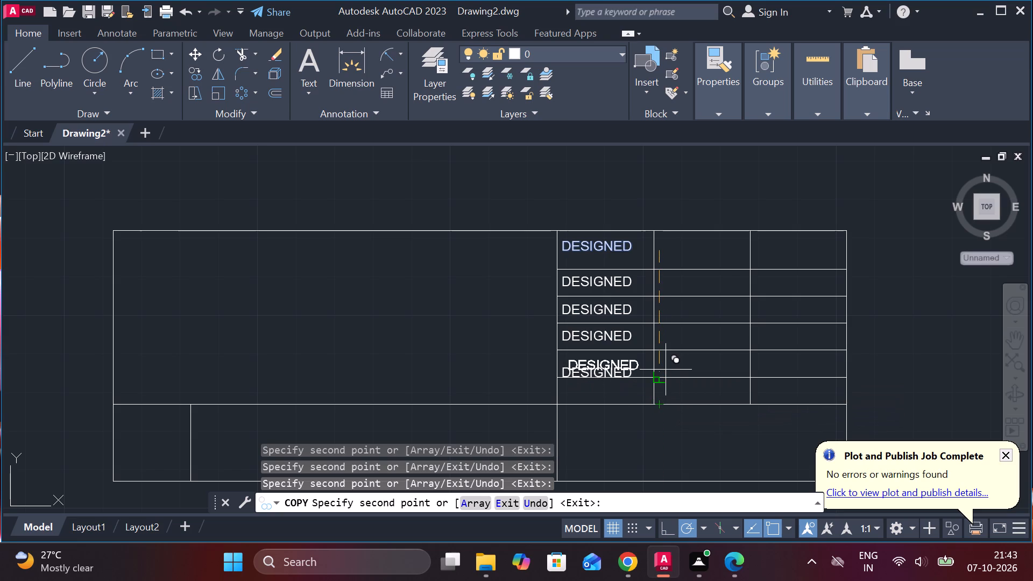
key("ctrl+z")
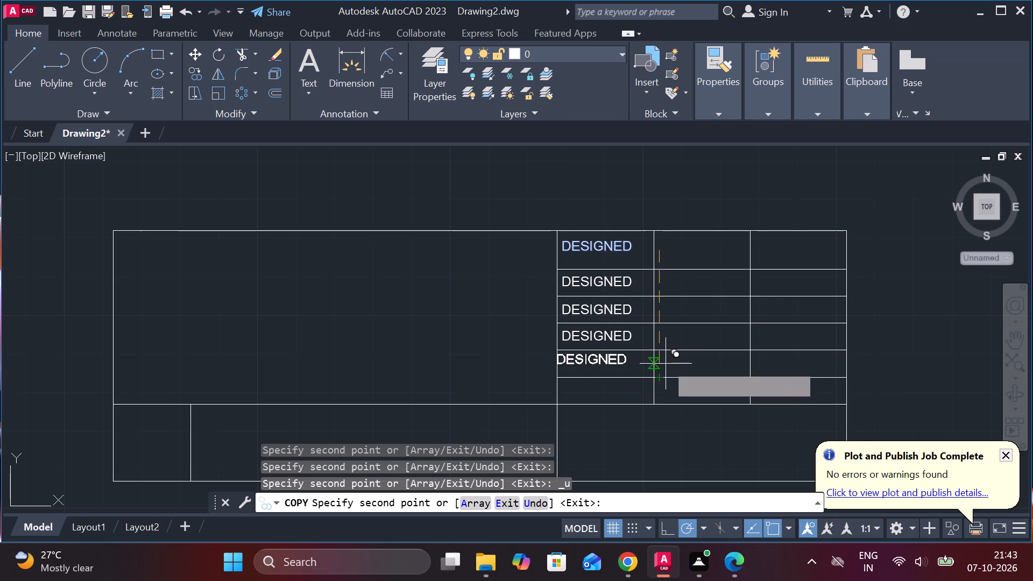
left_click(655, 368)
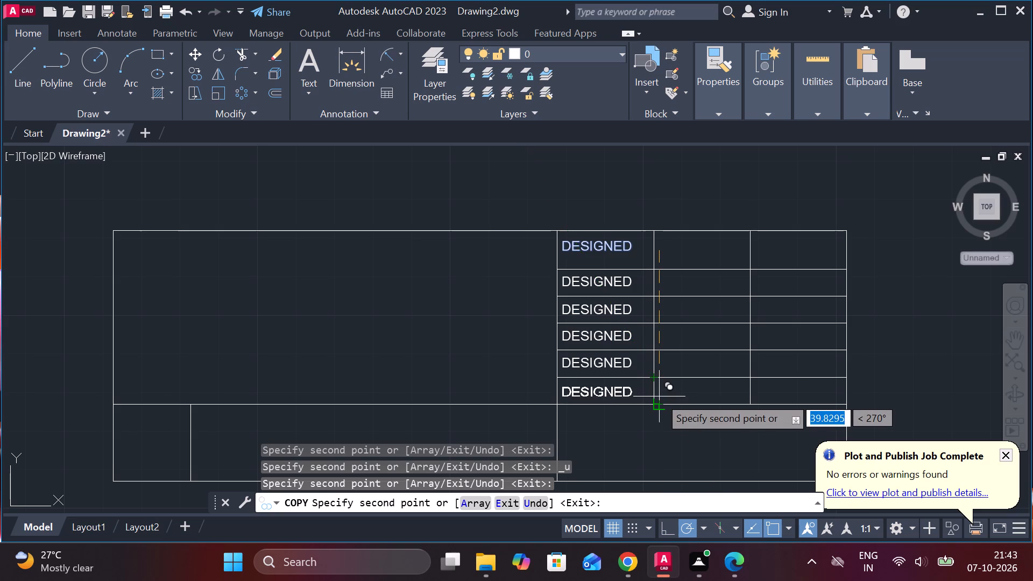
left_click(659, 396)
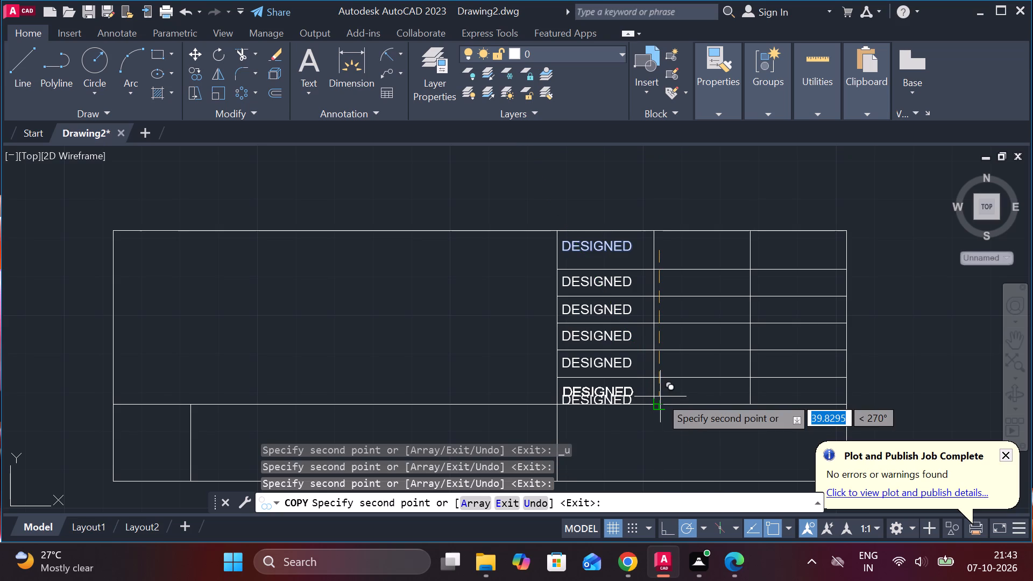
key("ctrl+z")
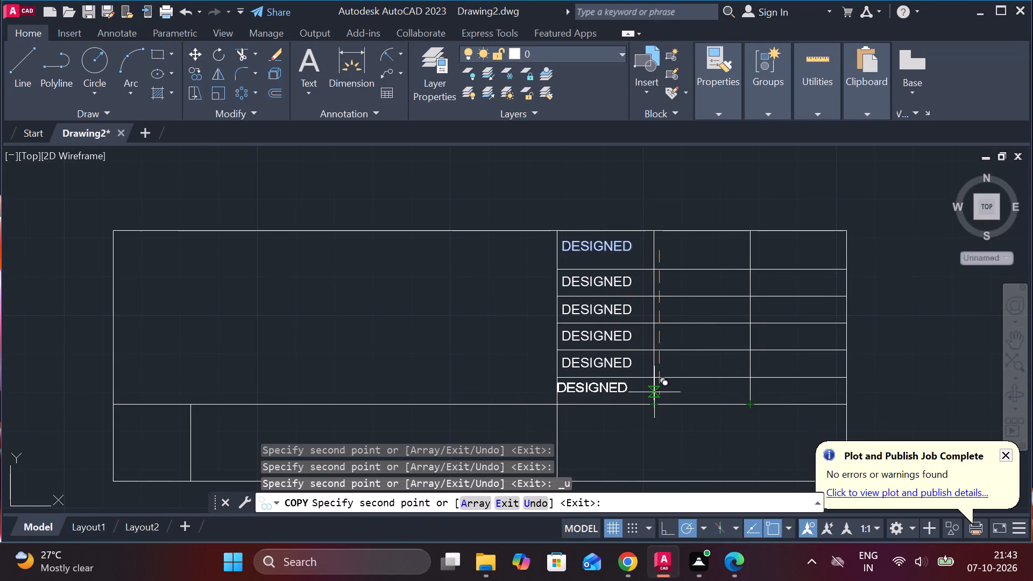
left_click(661, 392)
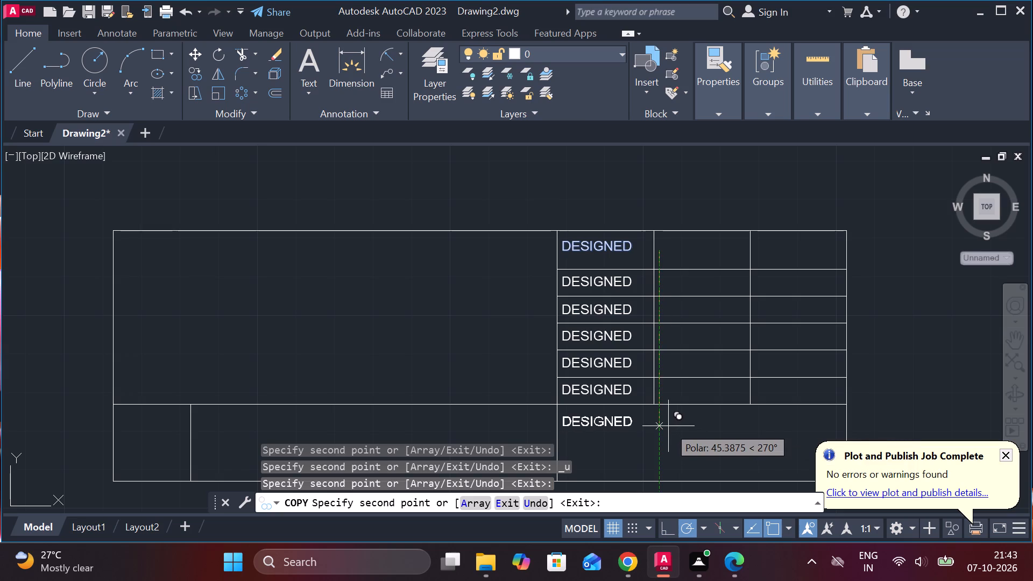
left_click(668, 426)
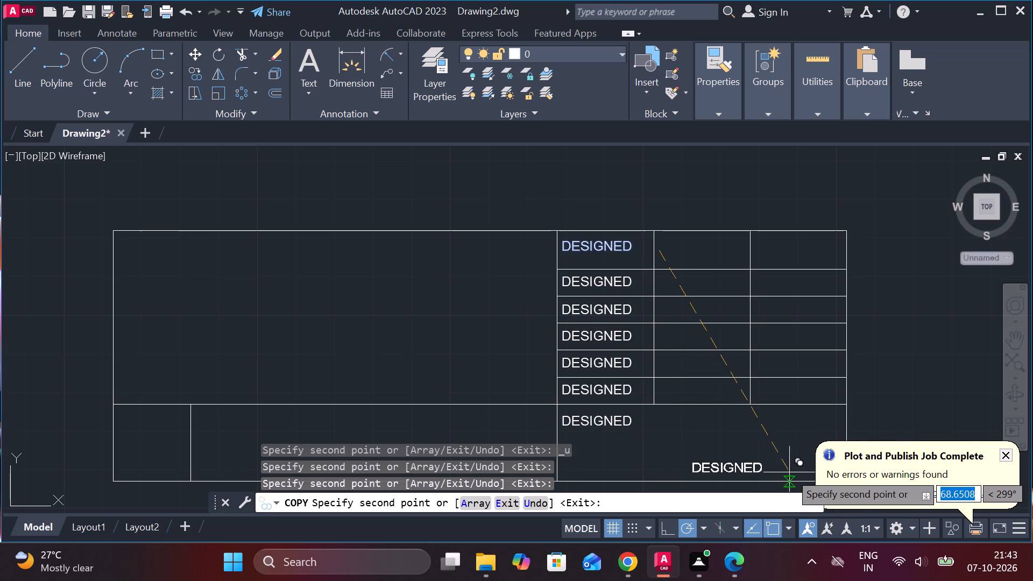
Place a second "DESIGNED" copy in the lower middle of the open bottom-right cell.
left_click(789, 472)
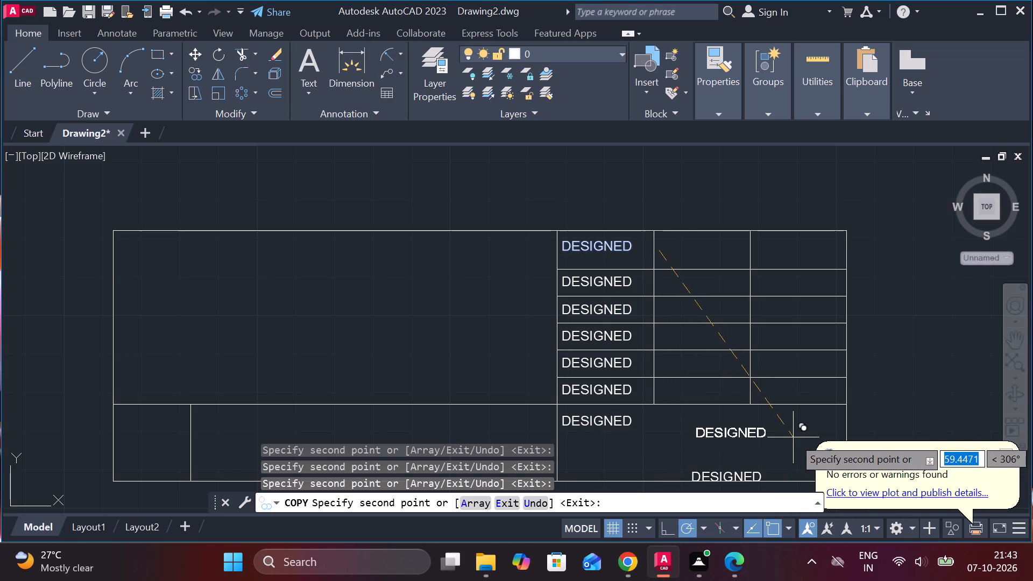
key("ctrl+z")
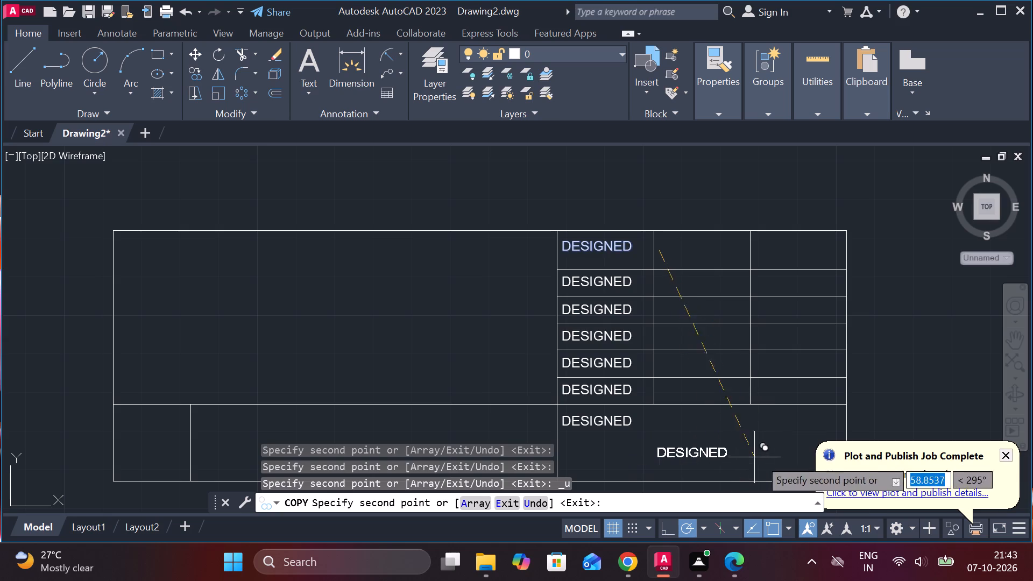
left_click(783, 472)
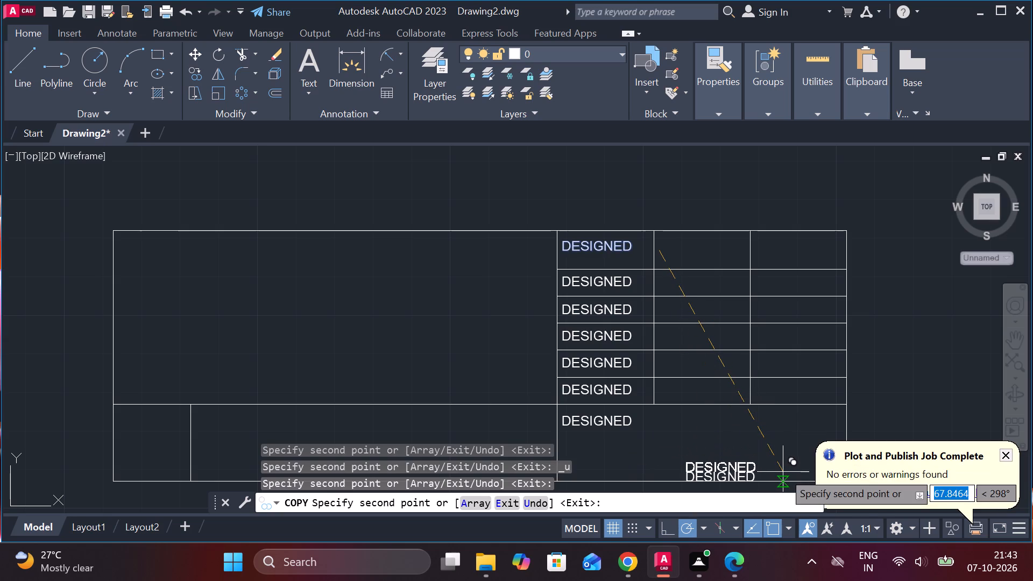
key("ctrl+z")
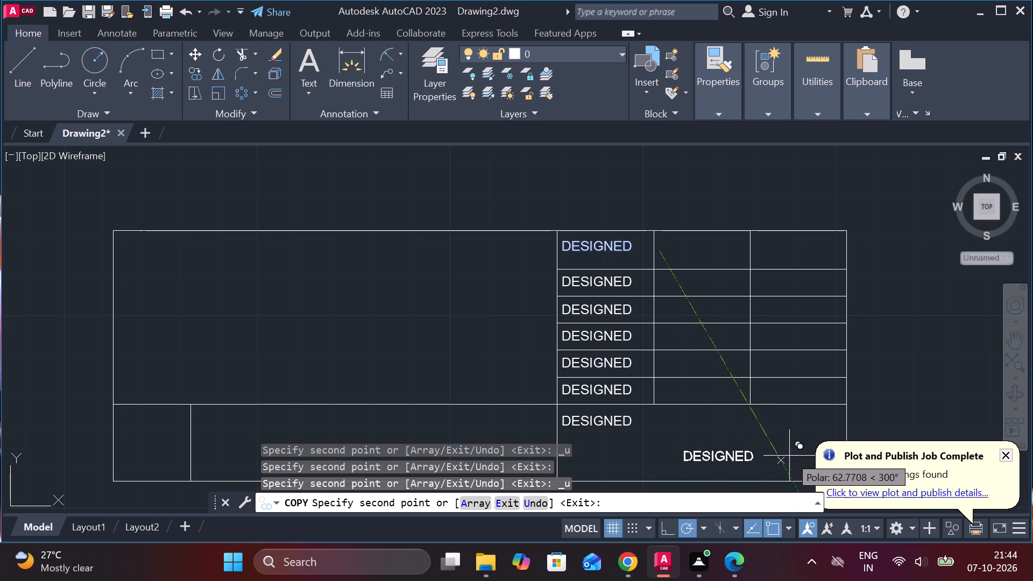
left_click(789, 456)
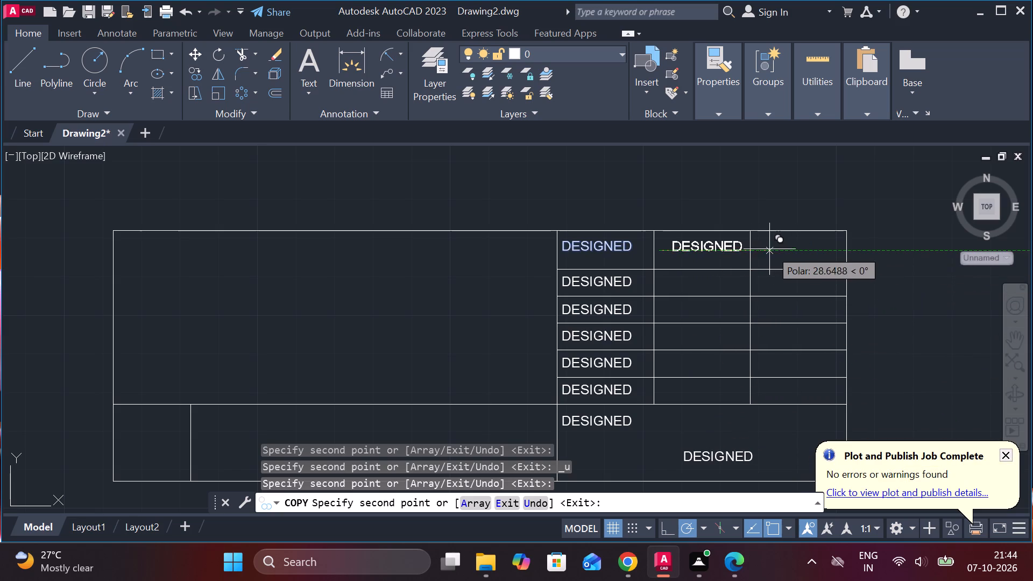
Copy "DESIGNED" into the grid's other two top-row cells, the two bottom-left cells and the large upper-left area.
left_click(766, 257)
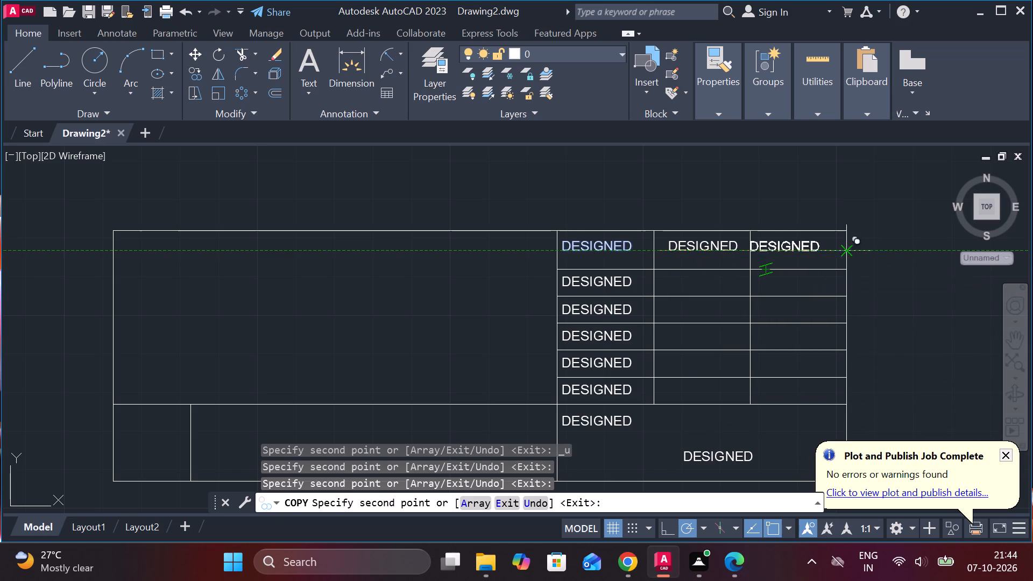
left_click(861, 257)
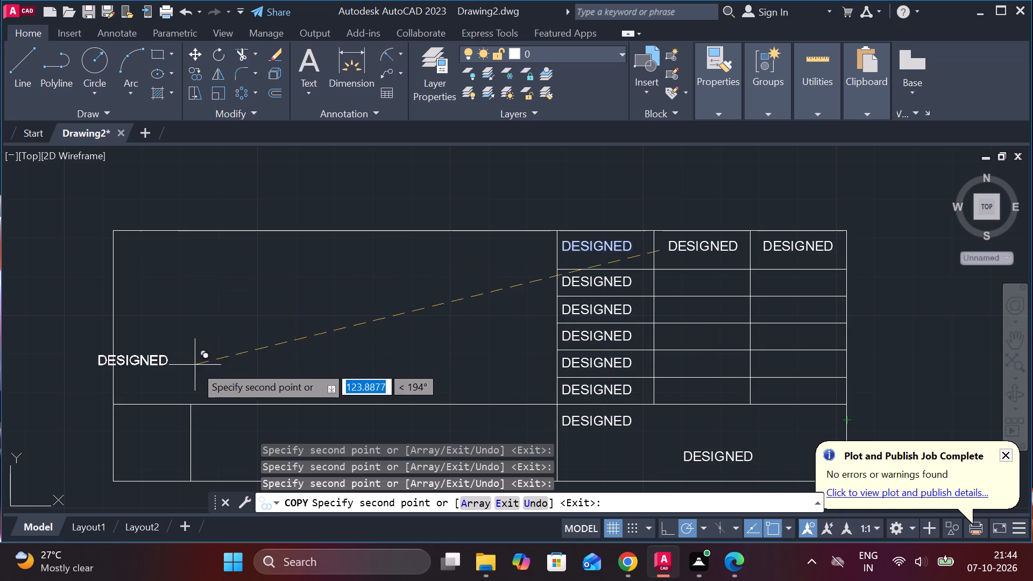
left_click(213, 423)
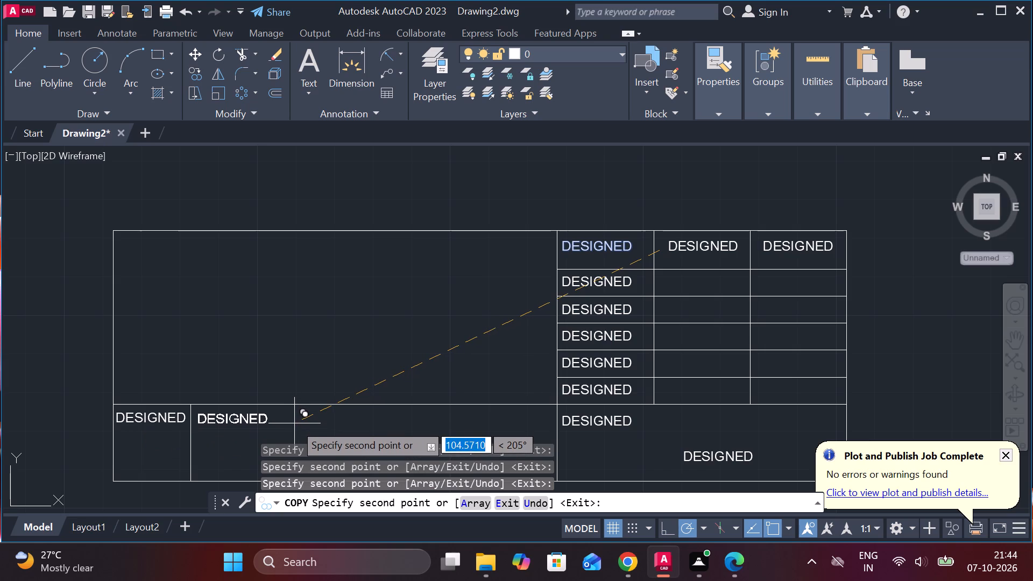
left_click(294, 423)
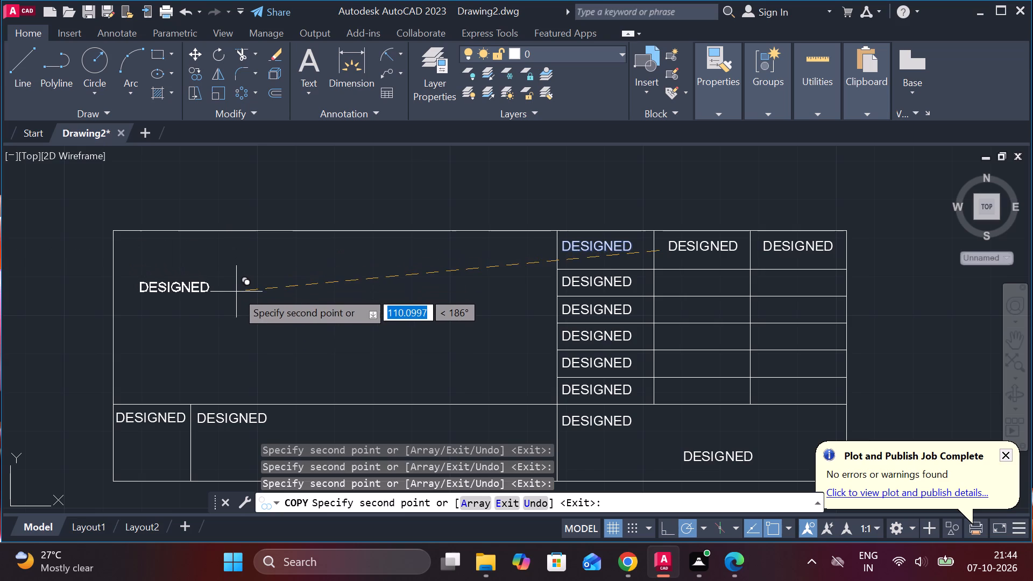
left_click(231, 274)
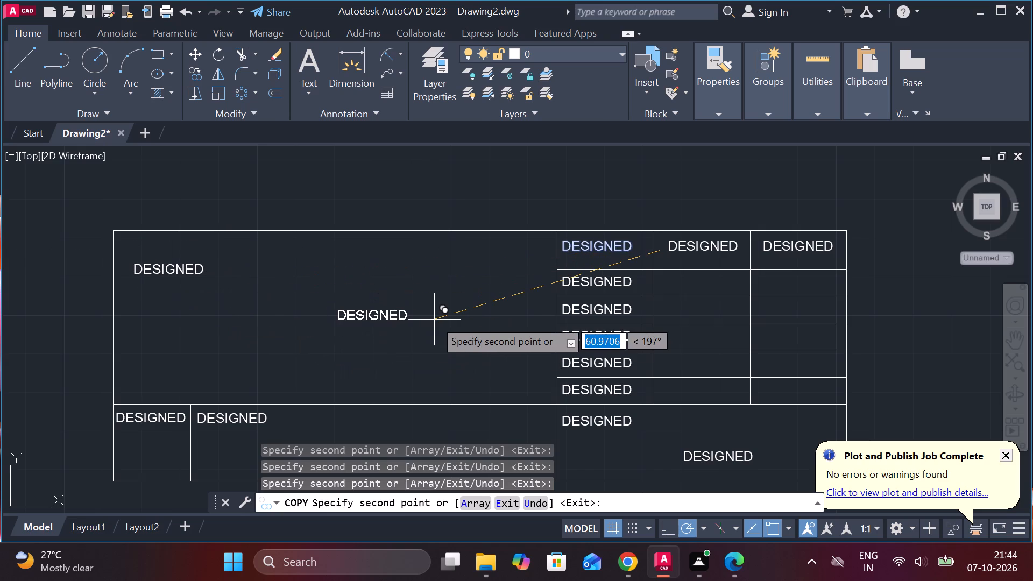
key("Escape")
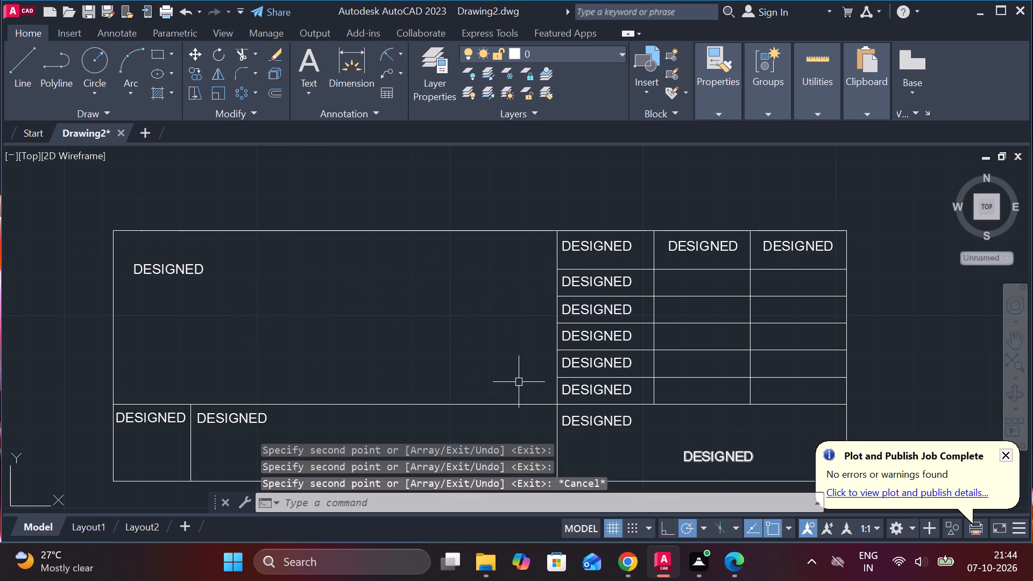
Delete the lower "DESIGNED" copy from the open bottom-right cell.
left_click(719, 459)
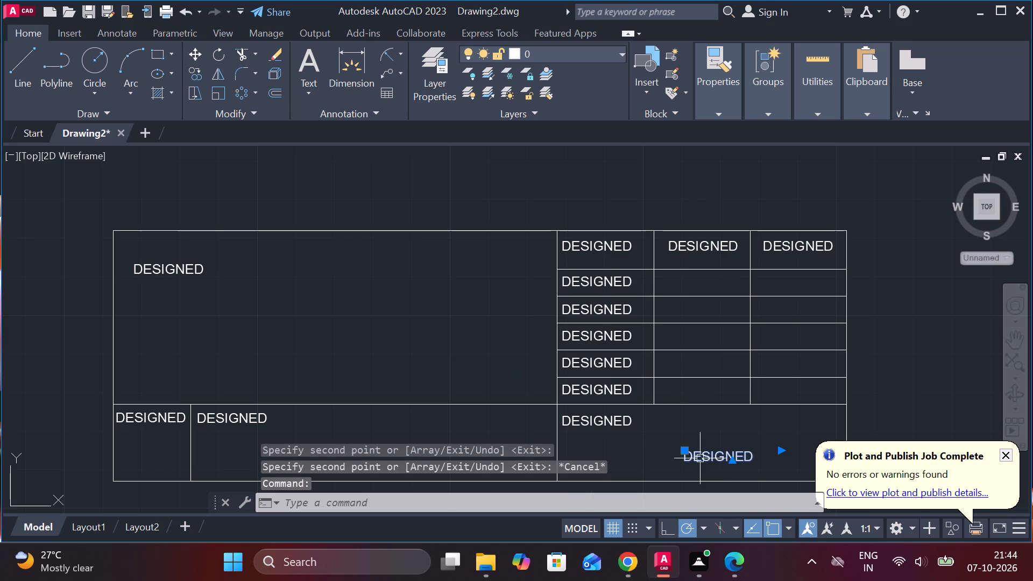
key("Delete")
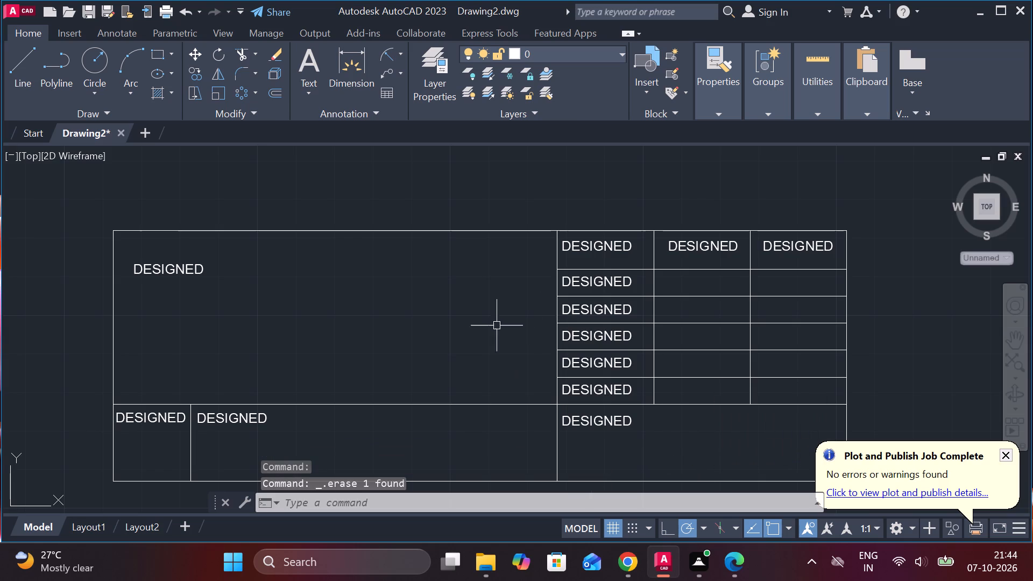
Copy the open bottom-right cell's "DESIGNED" text to the lower middle of the same cell.
left_click(606, 424)
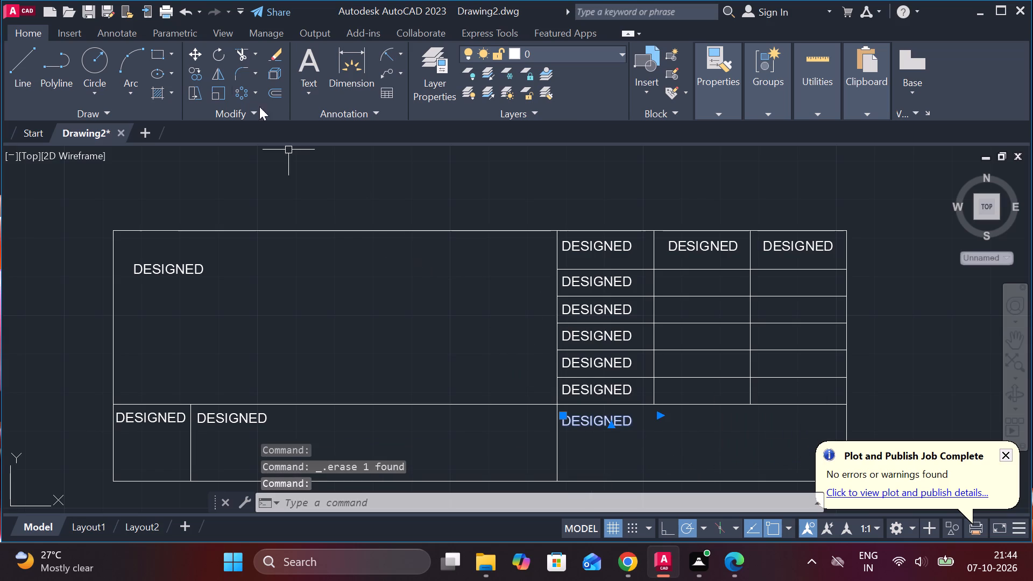
left_click(197, 79)
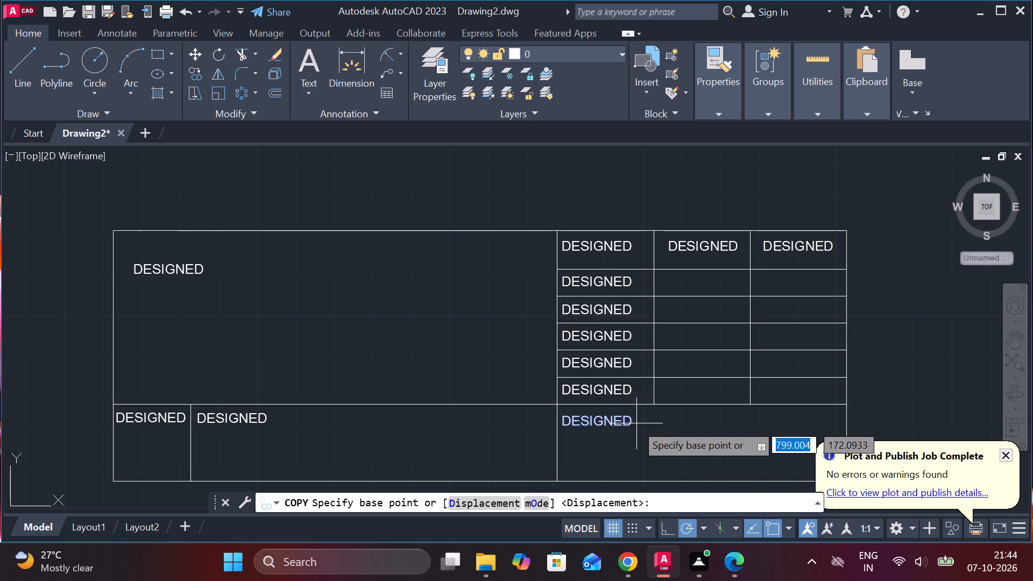
left_click(602, 423)
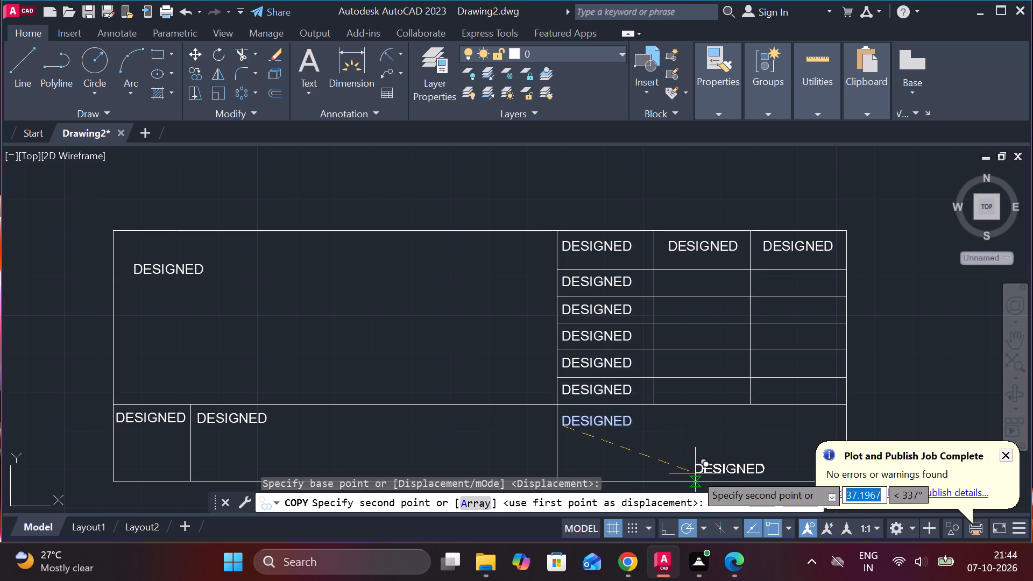
left_click(685, 473)
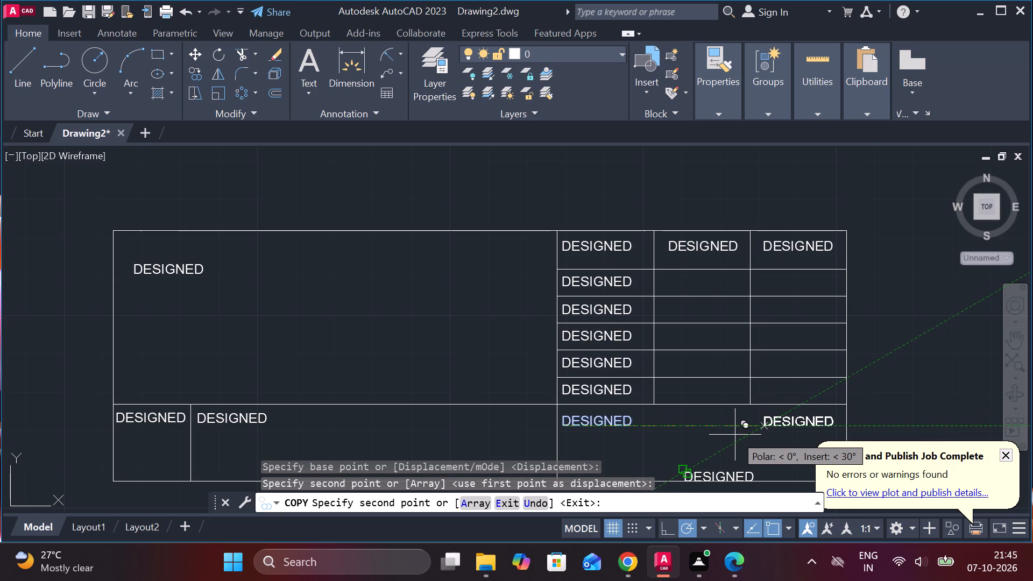
key("ctrl+z")
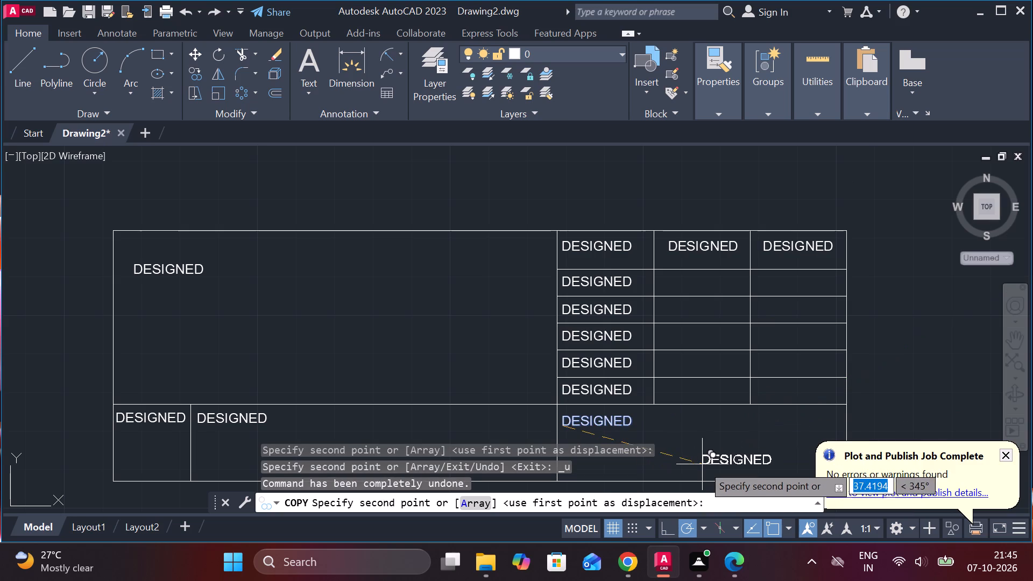
left_click(690, 470)
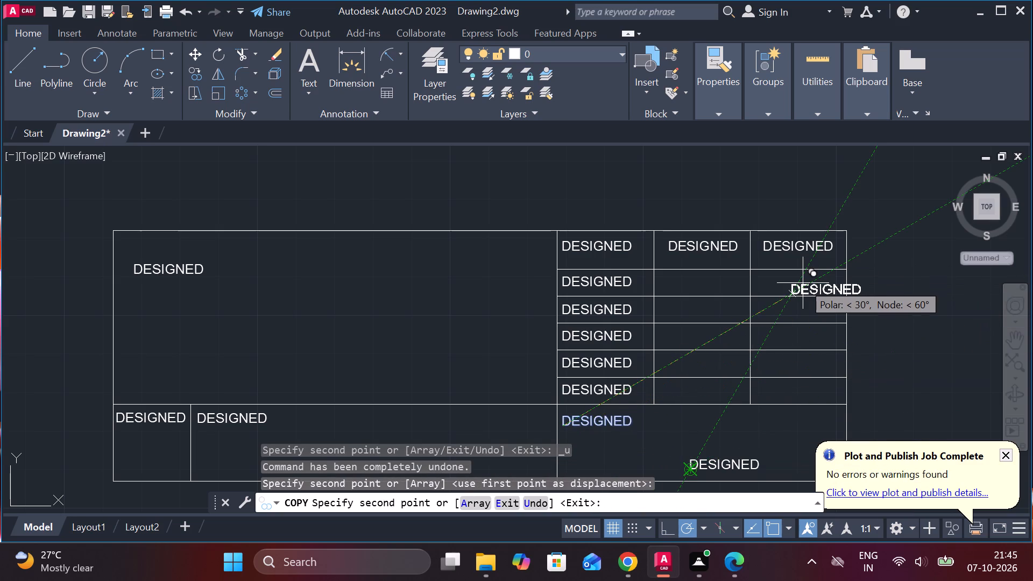
Replace the text in the third row of the grid's first column with centred "DRAWN".
key("Escape")
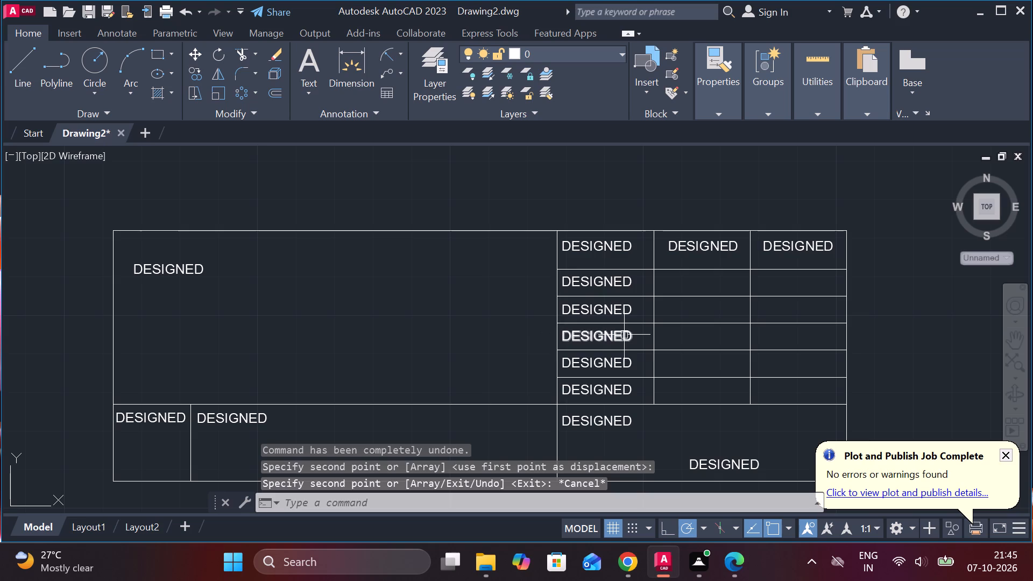
left_click(603, 314)
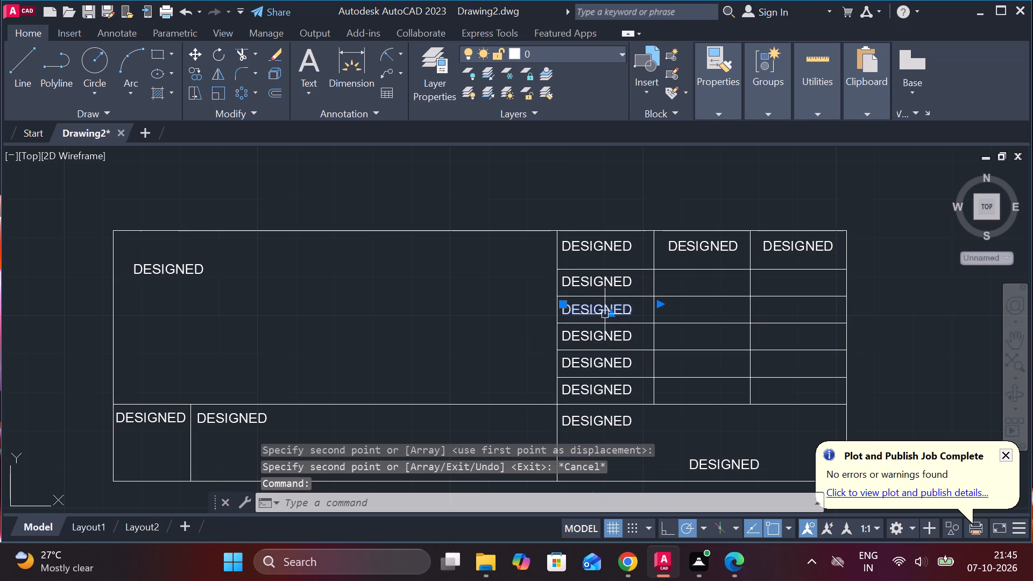
double_click(609, 307)
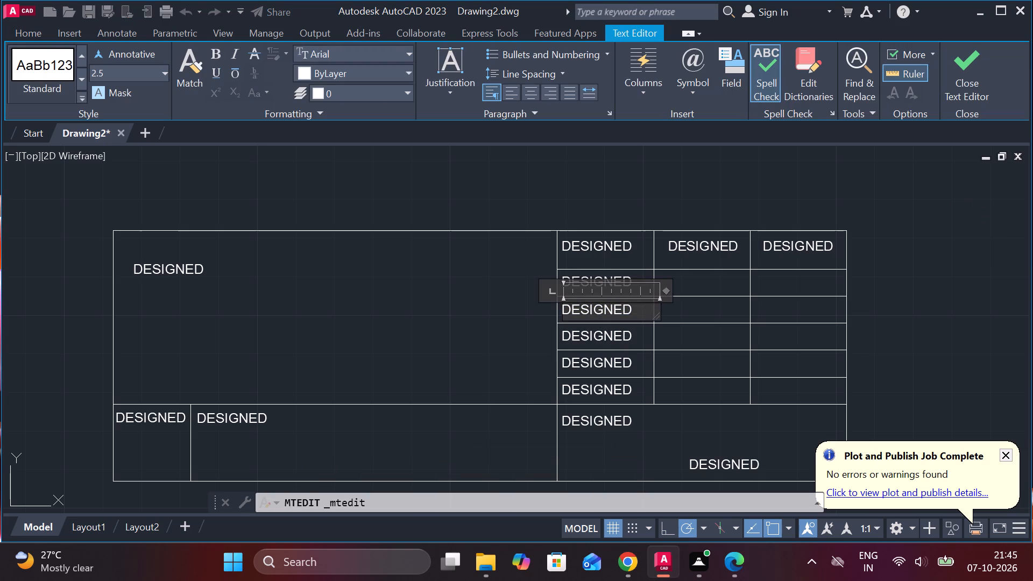
left_click(645, 310)
key("BackSpace")
key("BackSpace")
key("BackSpace")
key("BackSpace")
key("BackSpace")
key("BackSpace")
key("BackSpace")
key("BackSpace")
key("BackSpace")
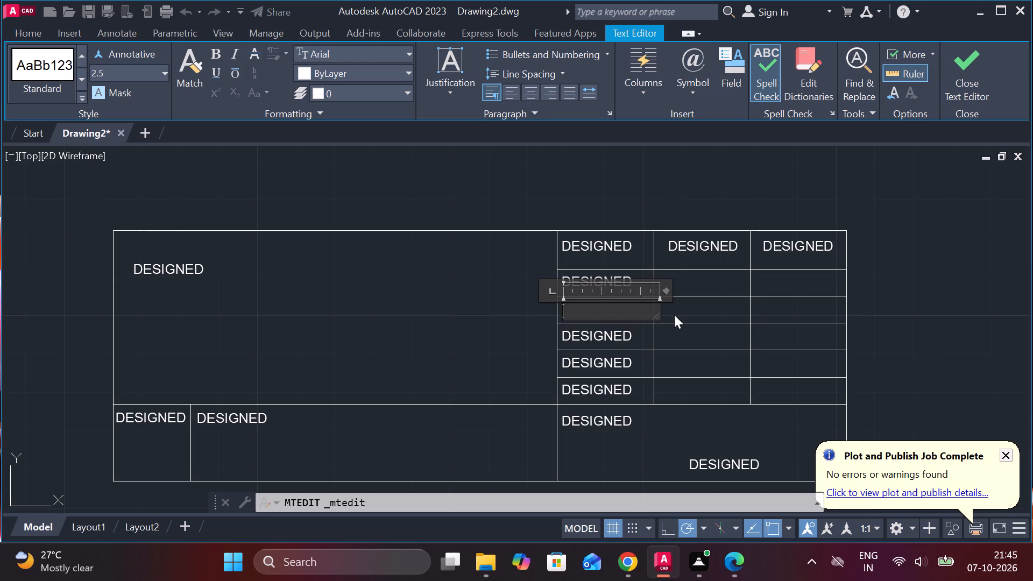
key("BackSpace")
left_click(529, 90)
type("DRAW")
key("n")
left_click(602, 307)
type("DRAW")
key("n")
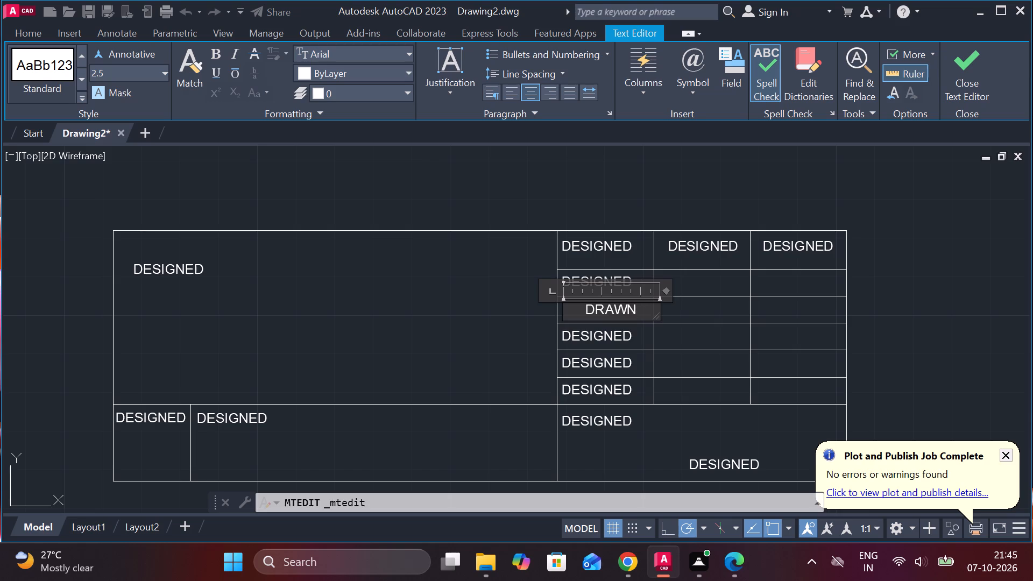
left_click(617, 335)
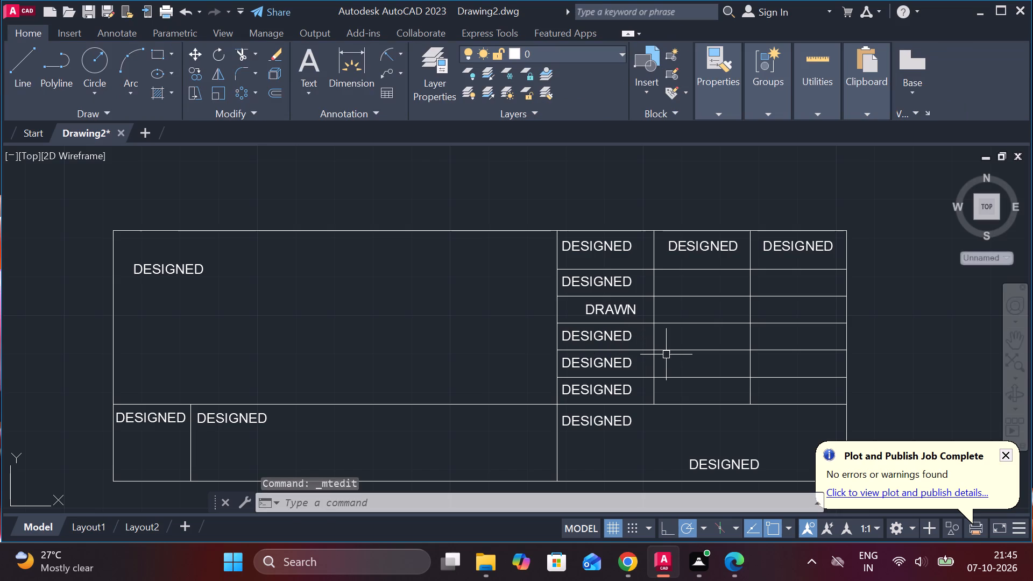
Centre the "DESIGNED" text in the second row of the grid's first column.
left_click(607, 282)
double_click(607, 282)
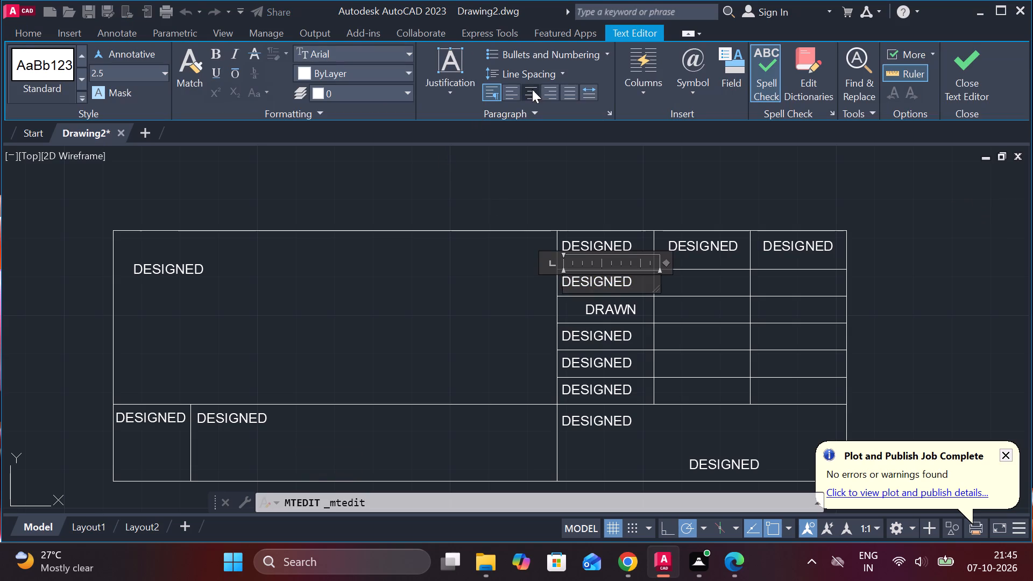
left_click(532, 89)
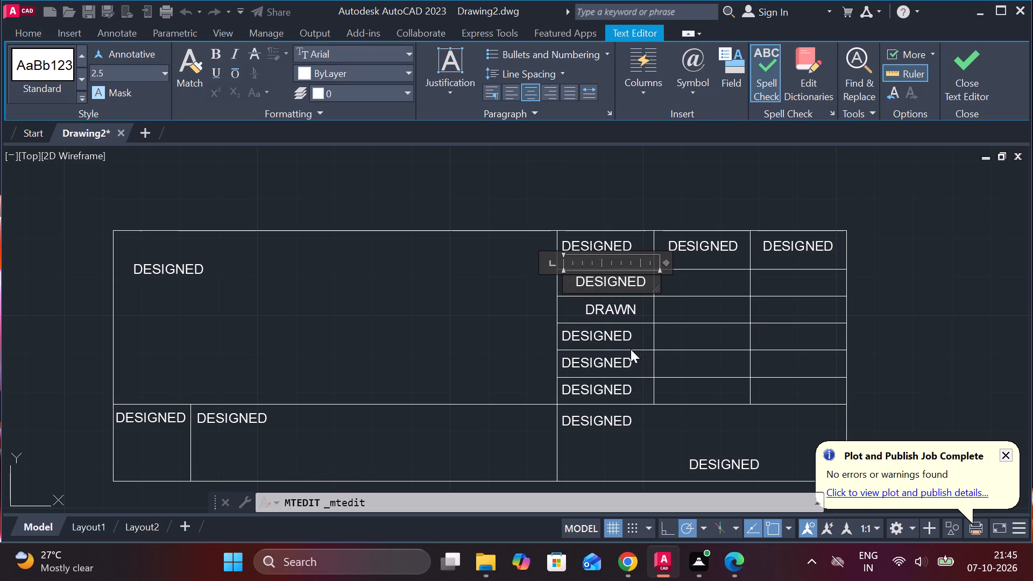
left_click(613, 332)
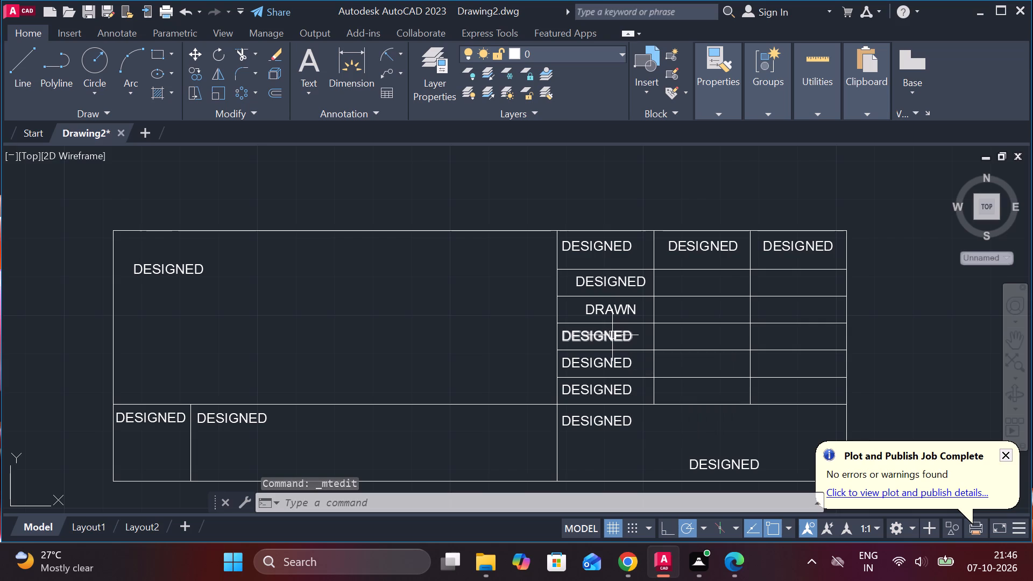
Delete the "DESIGNED" text from the top cell of the grid's first column.
left_click(605, 251)
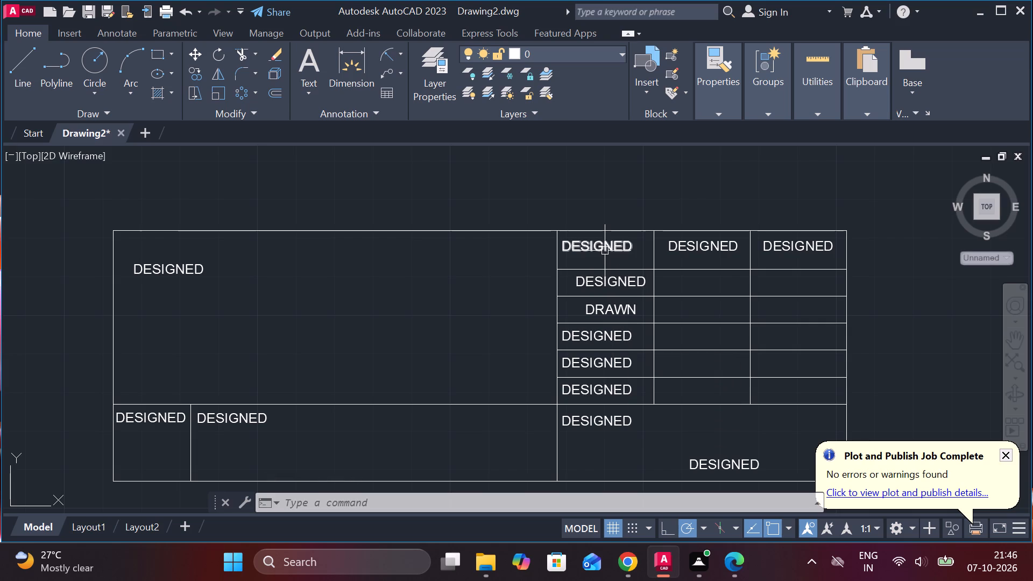
key("Delete")
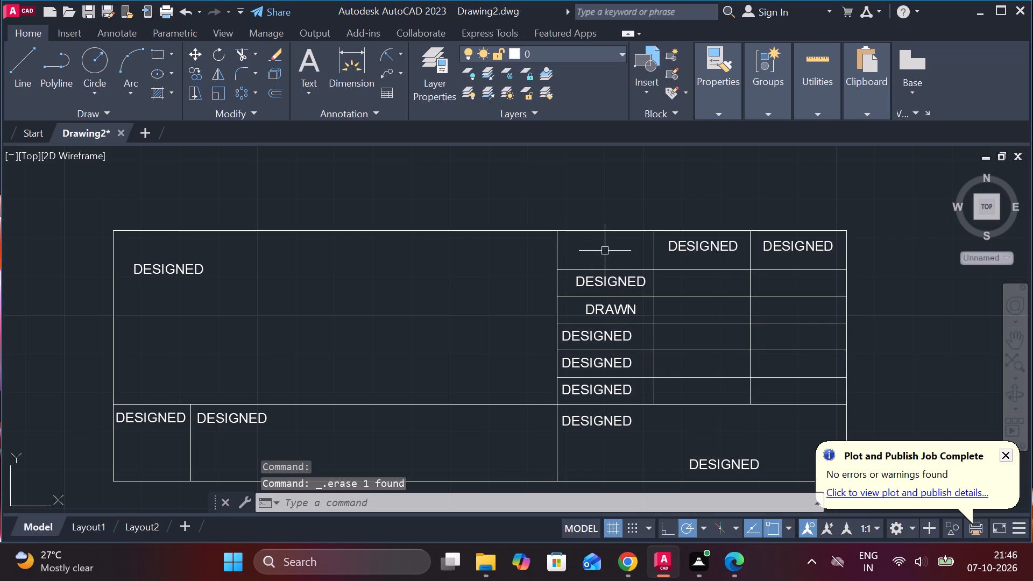
Replace the text in the fourth row of the grid's first column with centred "CHECKED".
left_click(605, 336)
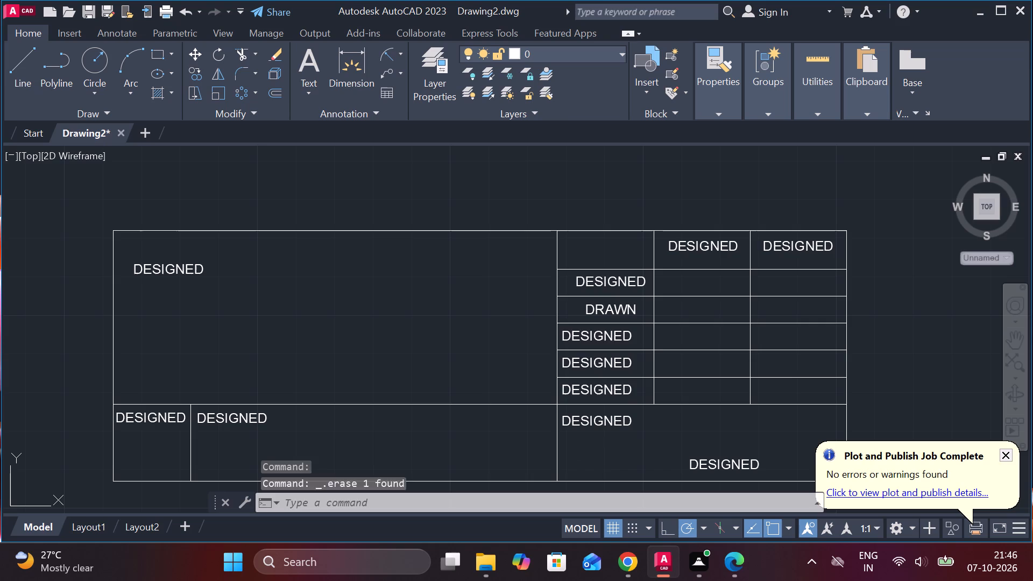
double_click(605, 336)
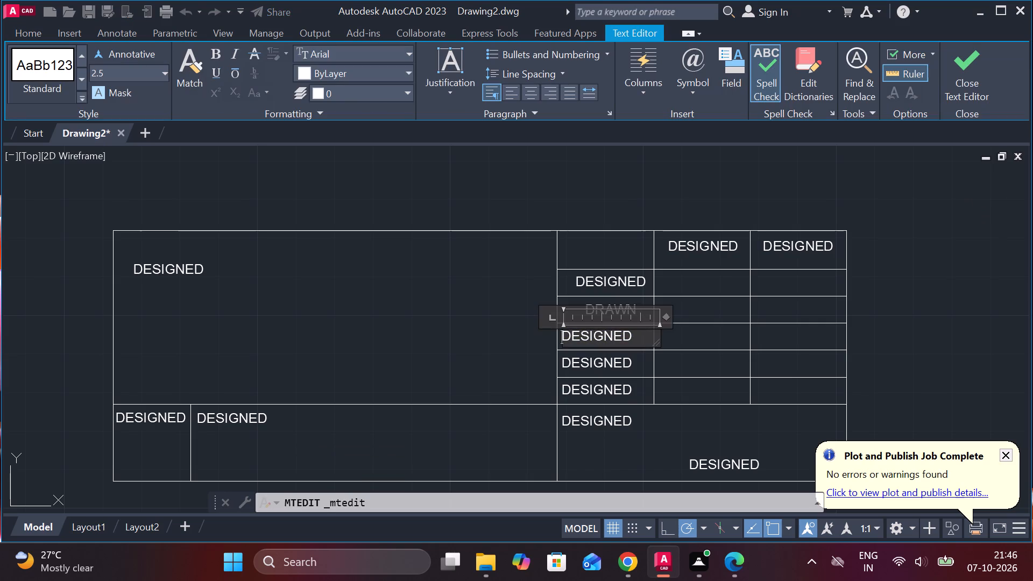
left_click(645, 337)
key("BackSpace")
key("BackSpace")
key("BackSpace")
key("BackSpace")
key("BackSpace")
key("BackSpace")
key("BackSpace")
key("BackSpace")
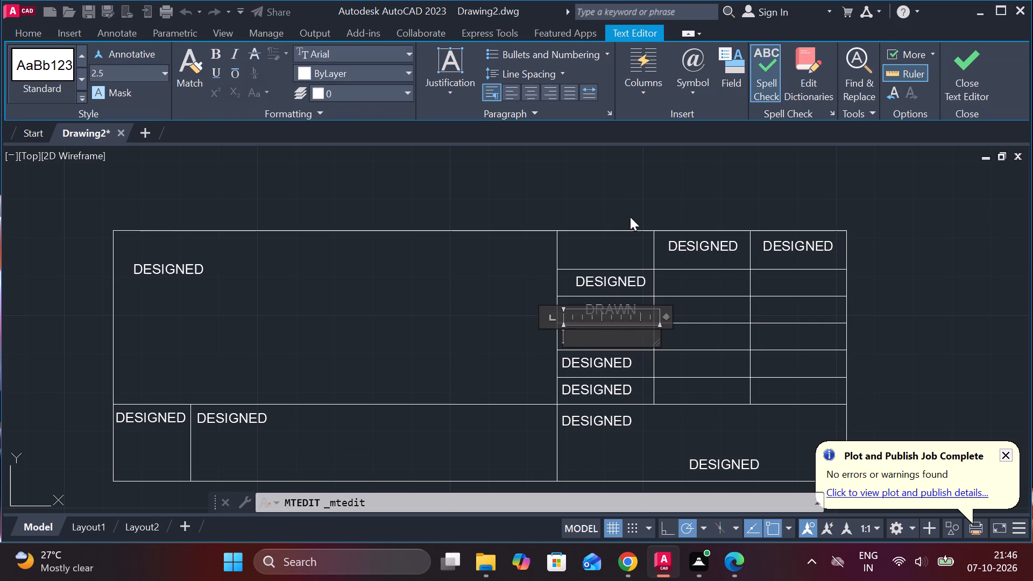
left_click_drag(533, 89, 539, 89)
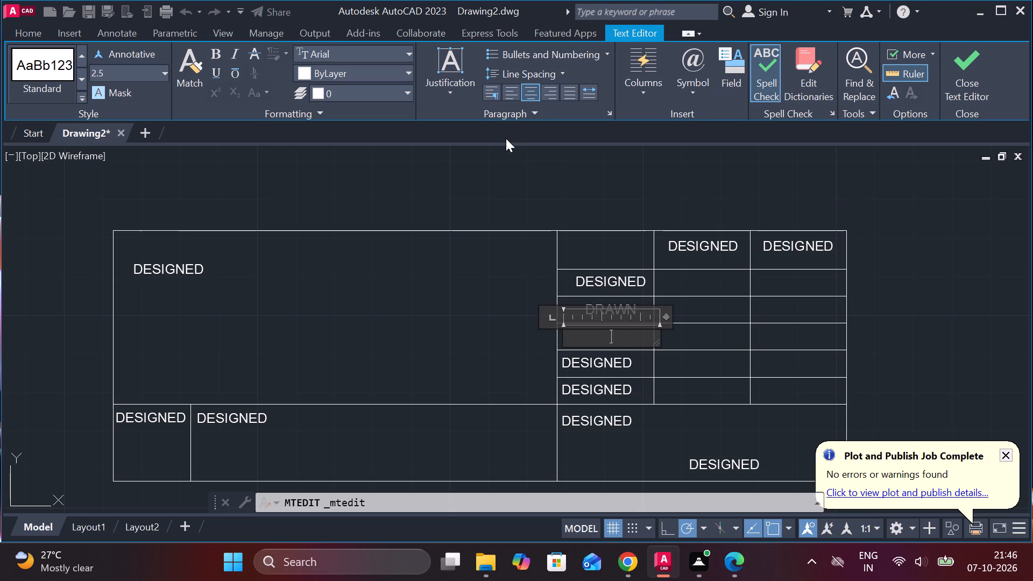
type("CHEC")
left_click(610, 341)
type("CHECKR")
key("BackSpace")
type("ED")
left_click(619, 362)
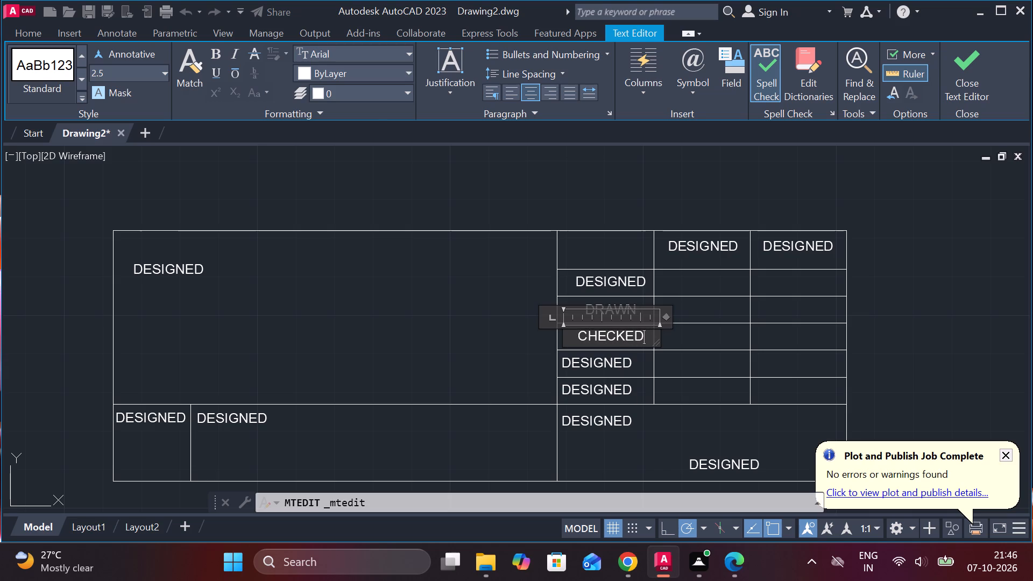
Replace the text in the fifth row of the grid's first column with centred "STANDARD".
double_click(621, 362)
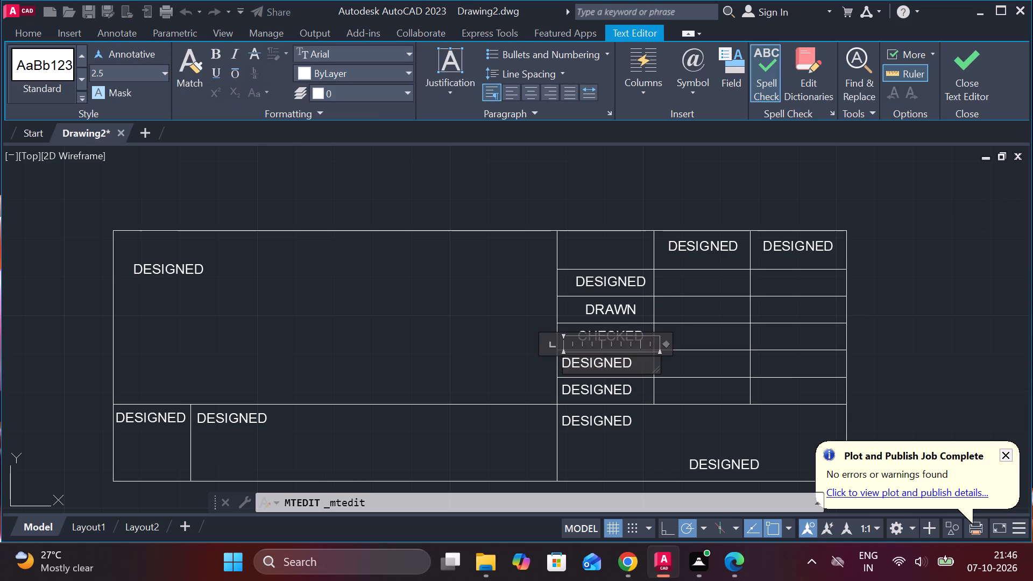
left_click(636, 367)
key("BackSpace")
key("BackSpace")
key("BackSpace")
key("BackSpace")
key("BackSpace")
key("BackSpace")
key("BackSpace")
key("BackSpace")
key("BackSpace")
key("BackSpace")
key("BackSpace")
key("BackSpace")
key("BackSpace")
key("BackSpace")
key("BackSpace")
key("BackSpace")
key("BackSpace")
key("BackSpace")
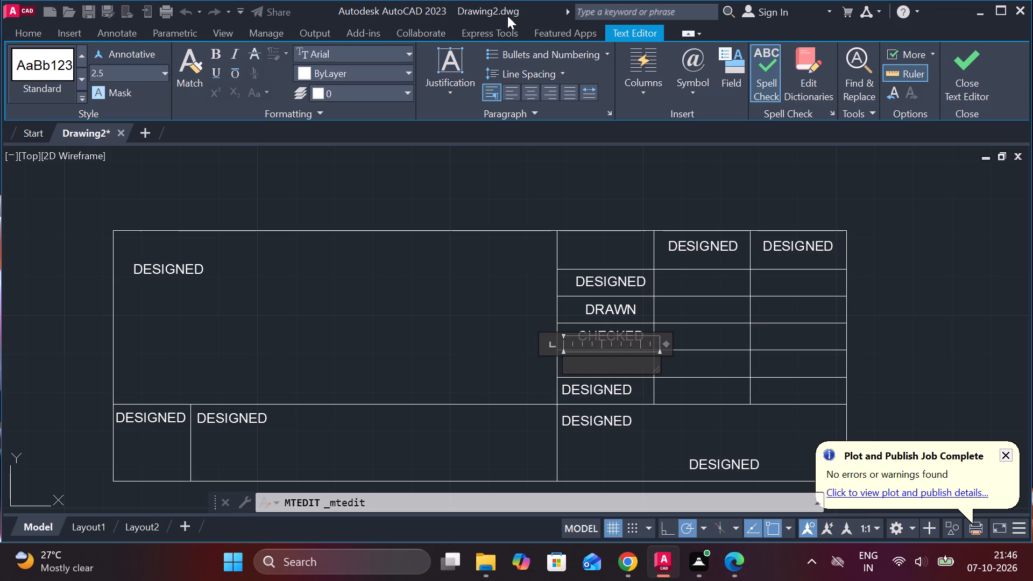
left_click(531, 95)
left_click(631, 365)
key("s")
type("TA")
type("NDARD")
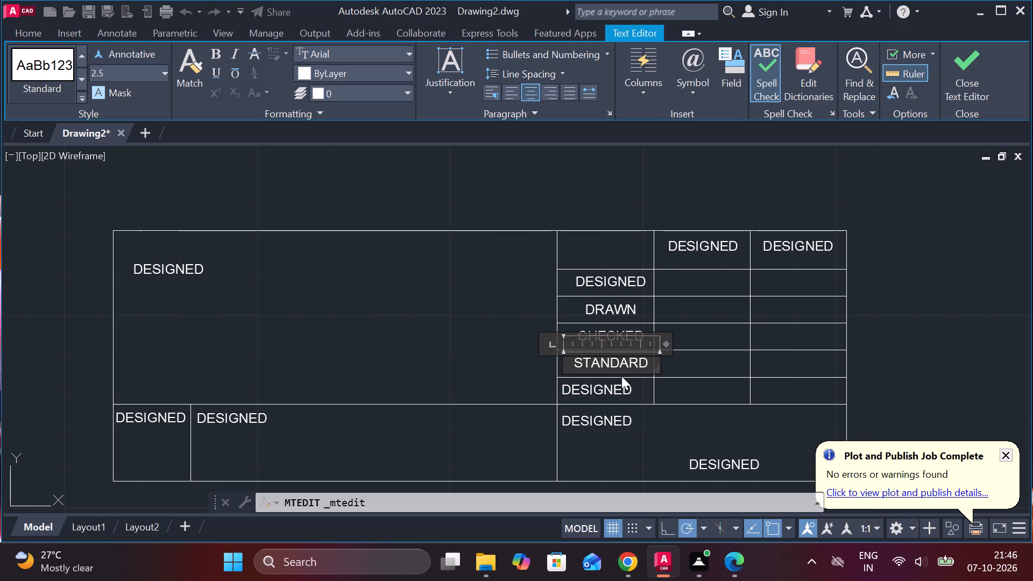
left_click(618, 391)
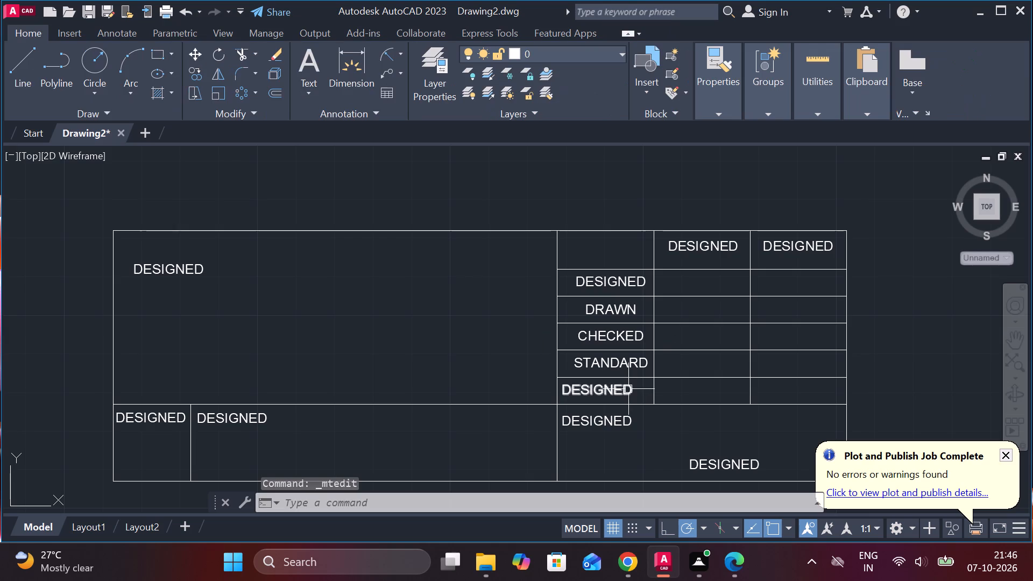
Replace the text in the bottom row of the grid's first column with centred "APPROVED".
double_click(628, 389)
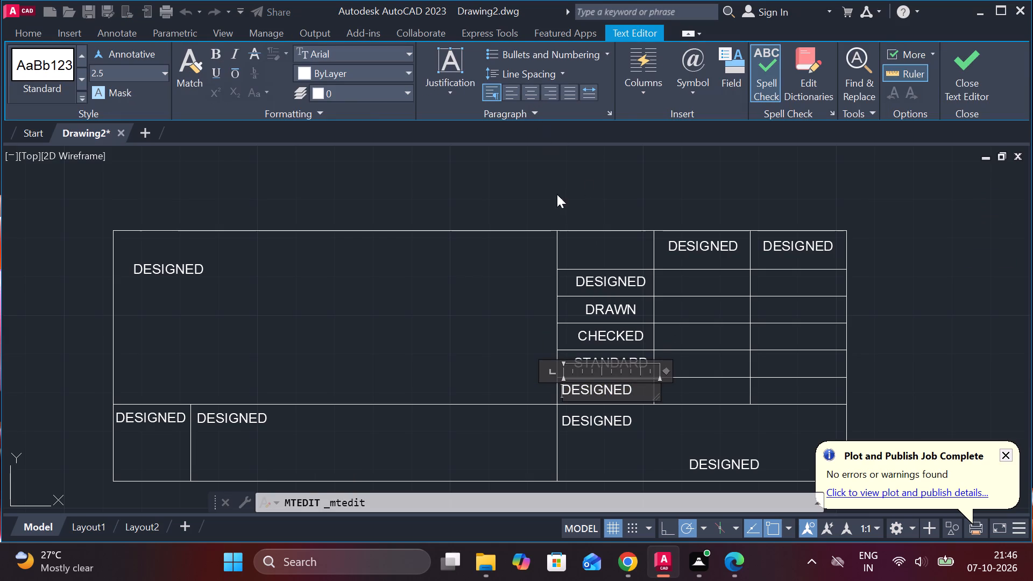
left_click(632, 388)
key("BackSpace")
key("BackSpace")
key("BackSpace")
key("BackSpace")
key("BackSpace")
key("BackSpace")
key("BackSpace")
key("BackSpace")
key("BackSpace")
key("BackSpace")
key("BackSpace")
key("BackSpace")
key("BackSpace")
key("BackSpace")
key("BackSpace")
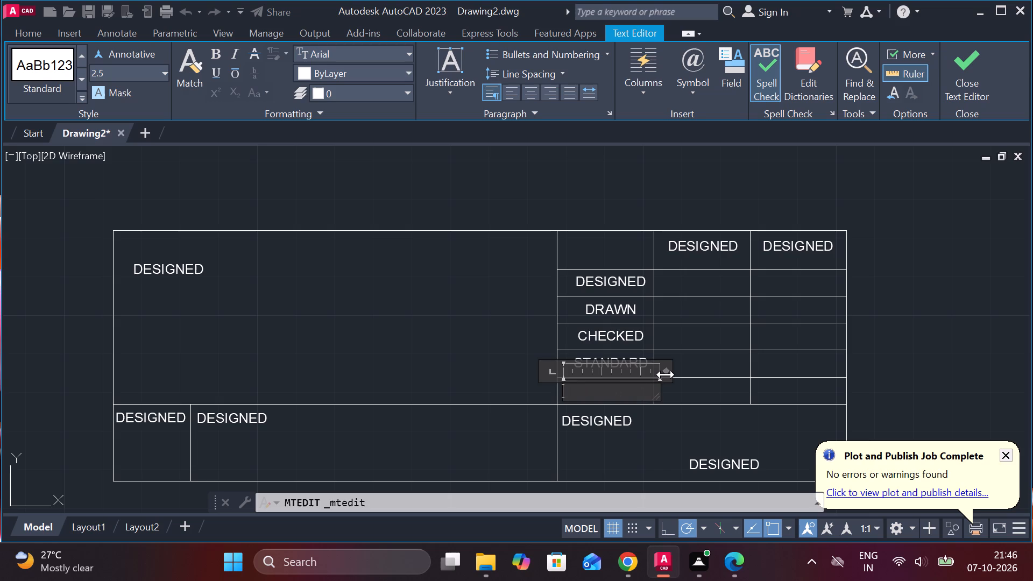
left_click(533, 90)
left_click(606, 382)
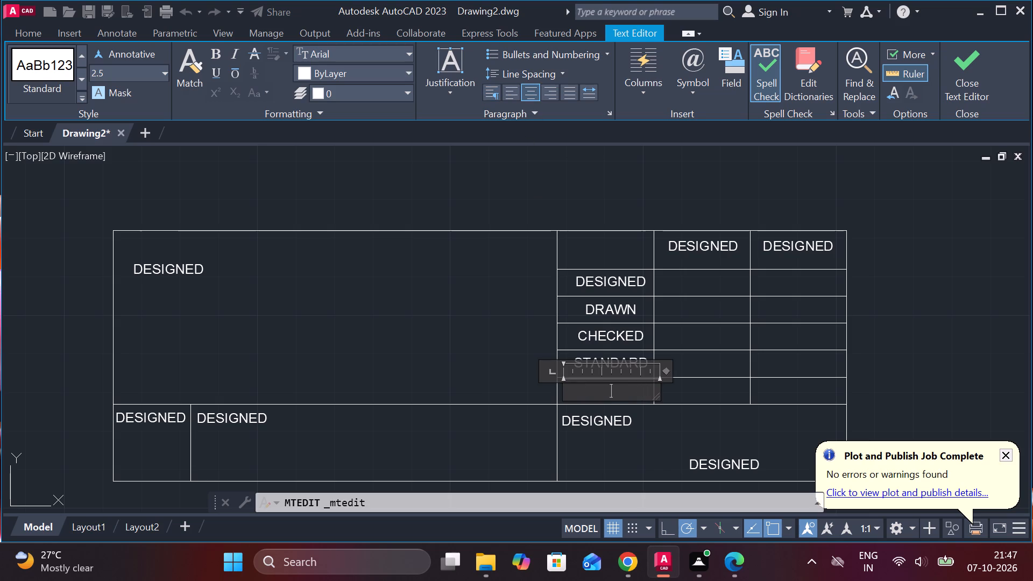
type("APPROVED")
Replace the upper "DESIGNED" text in the large cell below the approval grid with centred "DRAWING NO:".
left_click(604, 424)
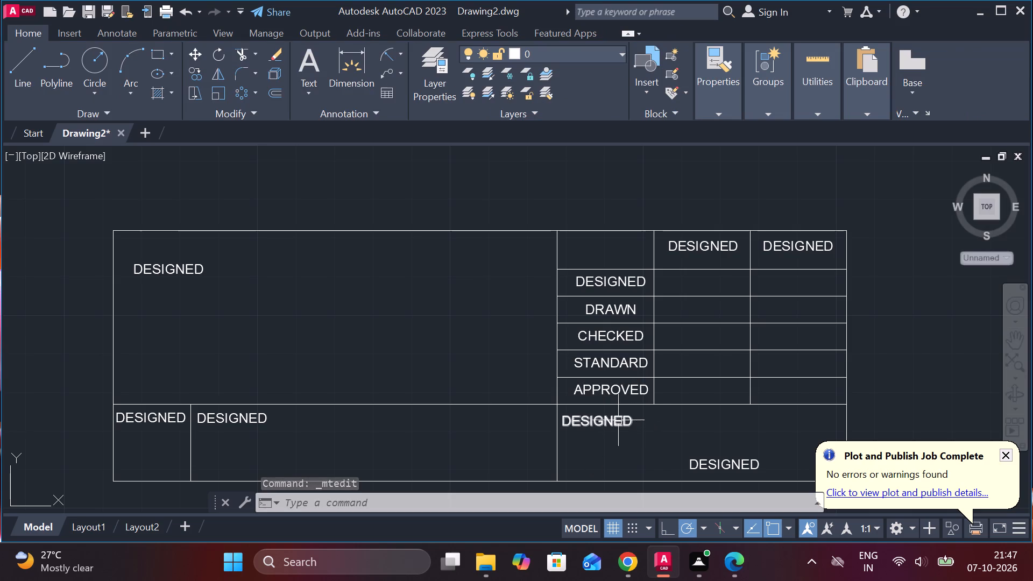
double_click(618, 420)
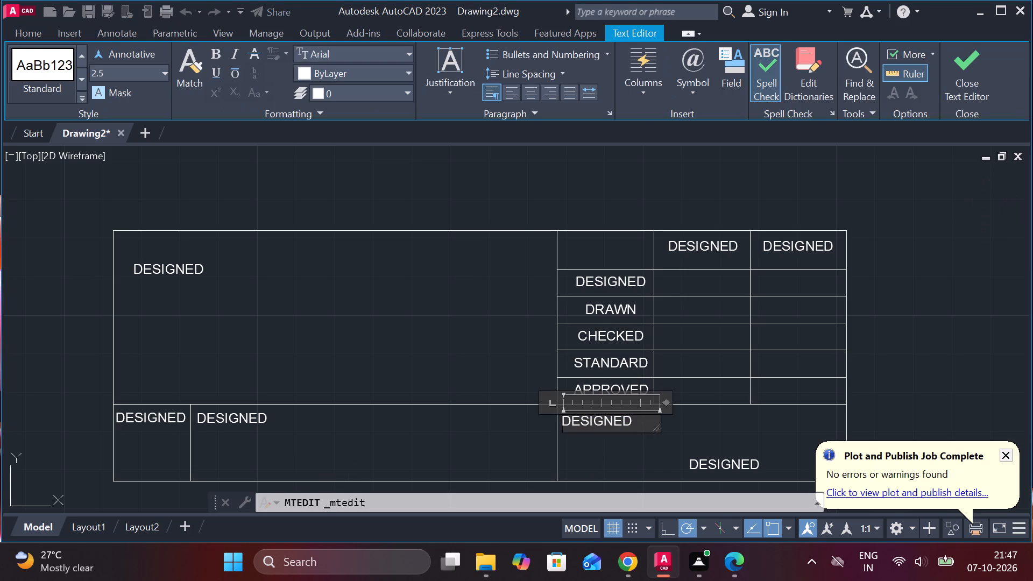
left_click(637, 420)
key("BackSpace")
key("BackSpace")
key("BackSpace")
key("BackSpace")
key("BackSpace")
key("BackSpace")
key("BackSpace")
key("BackSpace")
key("BackSpace")
key("BackSpace")
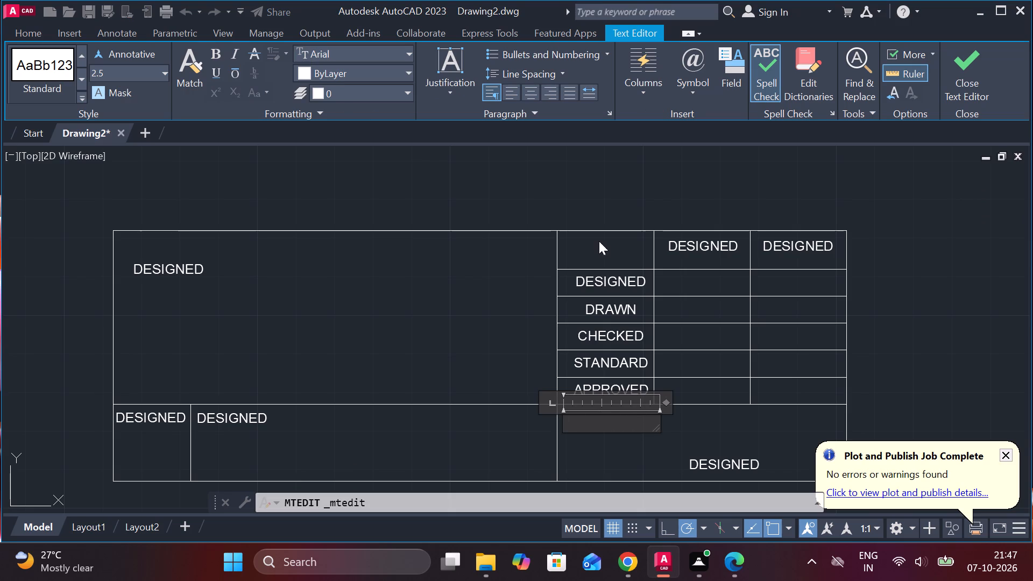
left_click(533, 91)
left_click(645, 424)
type("DRA")
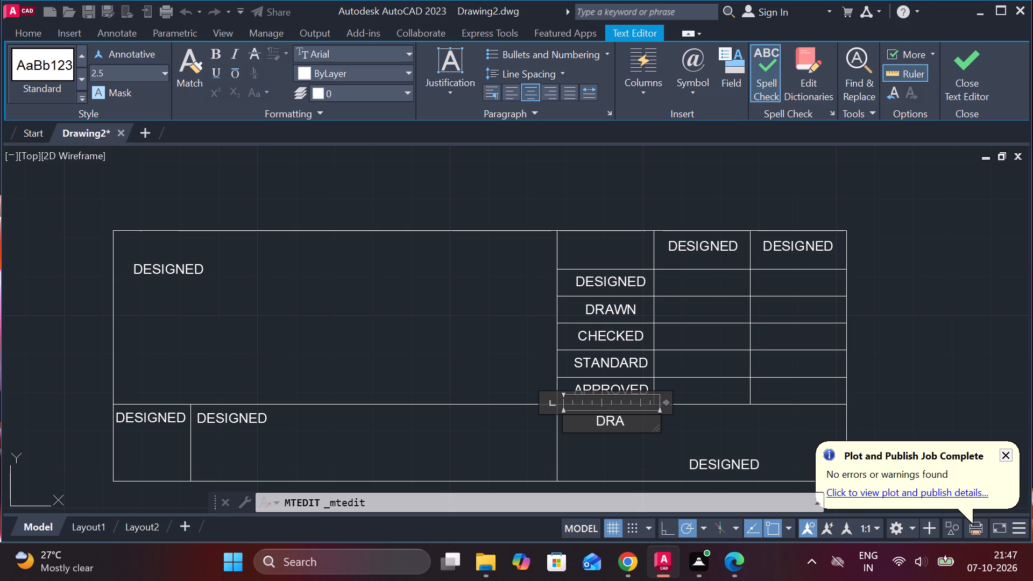
key("w")
type("ING")
key("space")
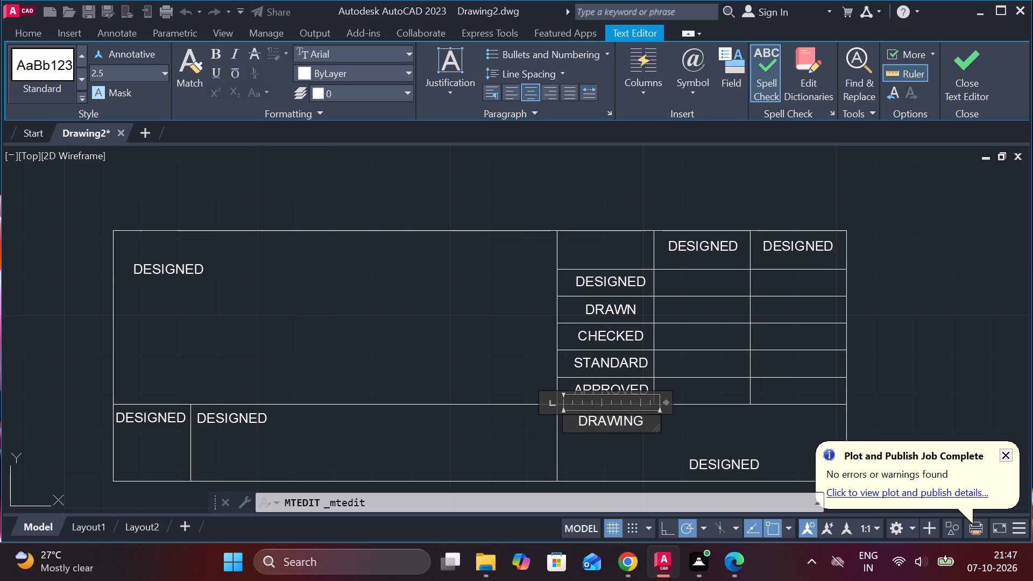
type("NO")
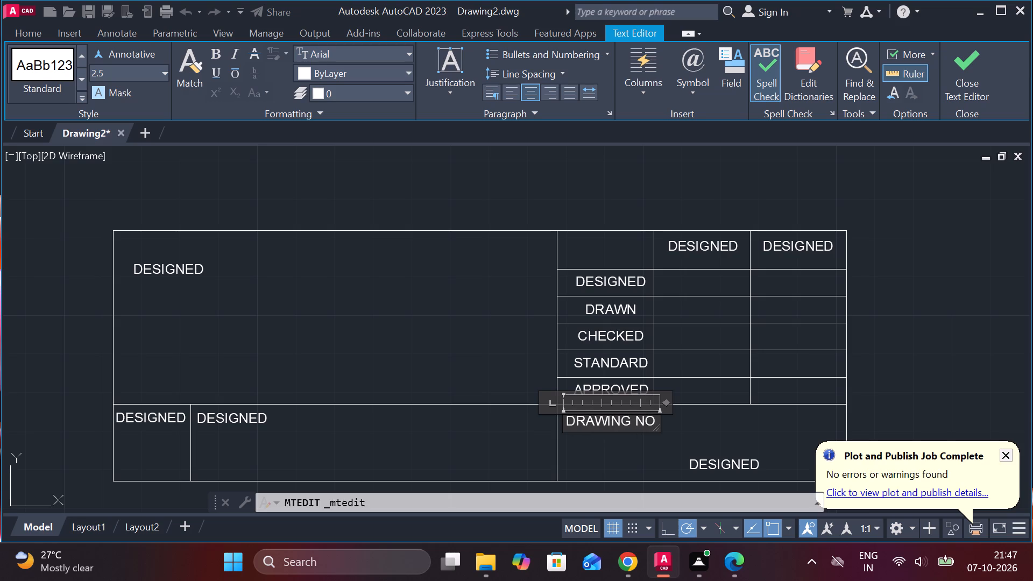
key("shift+colon")
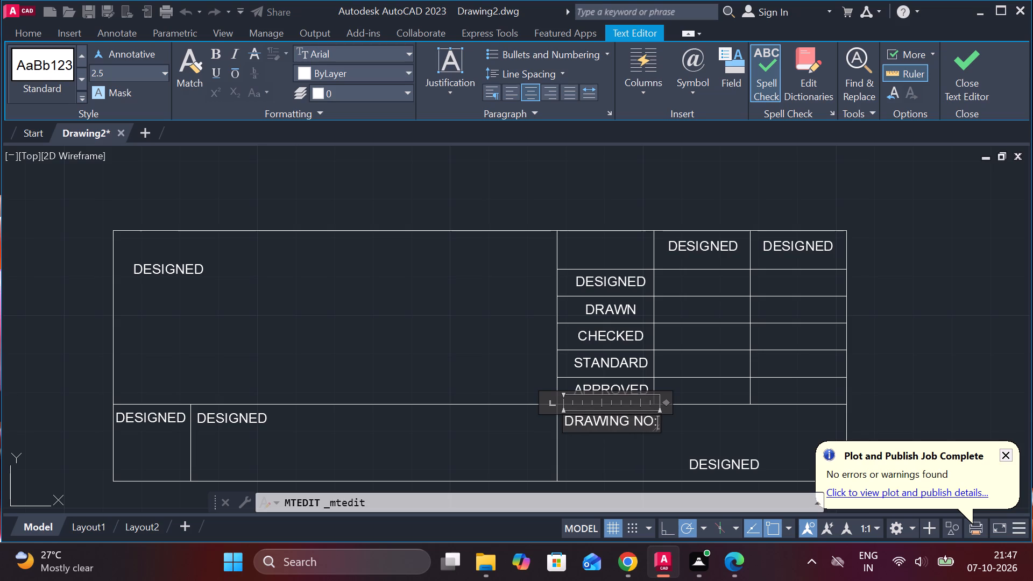
left_click(723, 465)
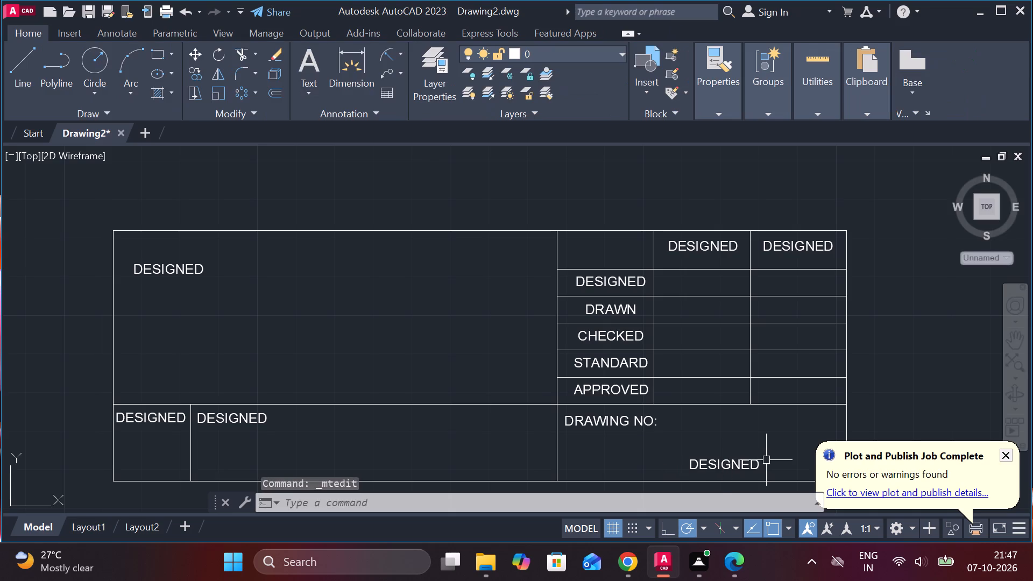
Replace the lower "DESIGNED" text in the drawing number cell with centred "SHEET NO: 1of 1".
double_click(751, 464)
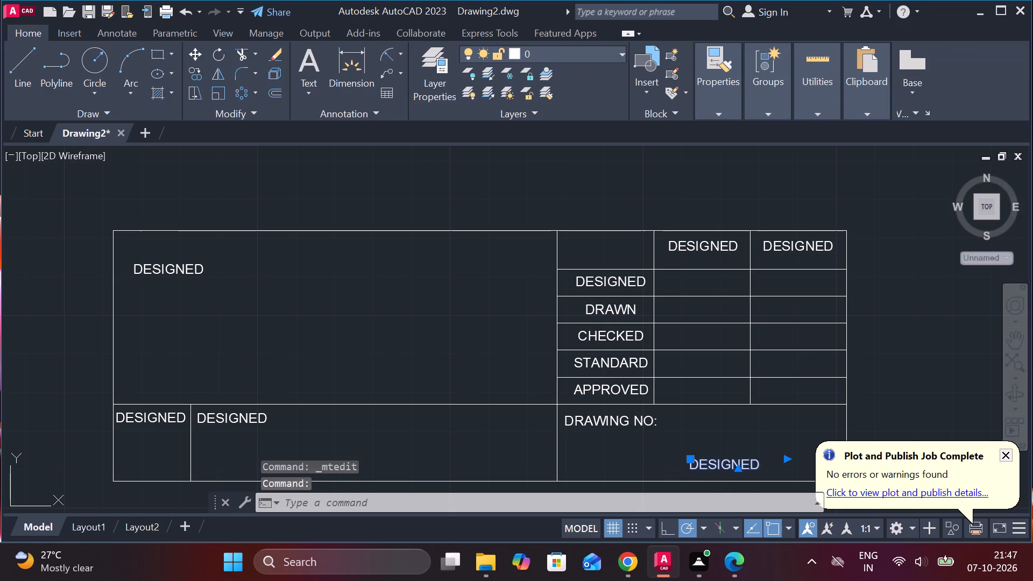
left_click(770, 462)
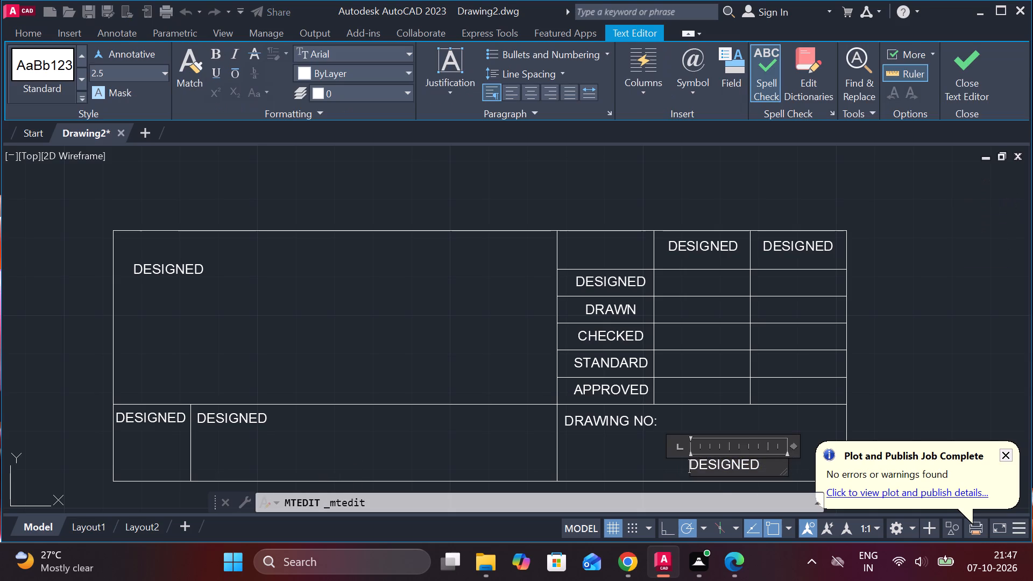
key("BackSpace")
key("BackSpace")
key("BackSpace")
key("BackSpace")
key("BackSpace")
key("BackSpace")
key("BackSpace")
key("BackSpace")
key("BackSpace")
key("BackSpace")
key("BackSpace")
key("BackSpace")
key("BackSpace")
key("BackSpace")
key("BackSpace")
key("BackSpace")
key("BackSpace")
key("BackSpace")
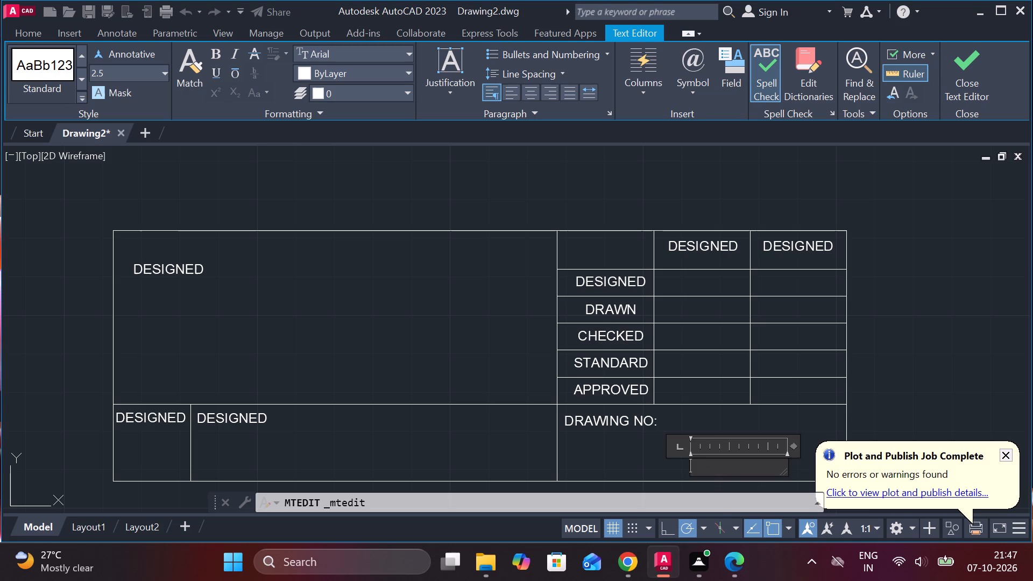
left_click(528, 100)
key("s")
type("HEET")
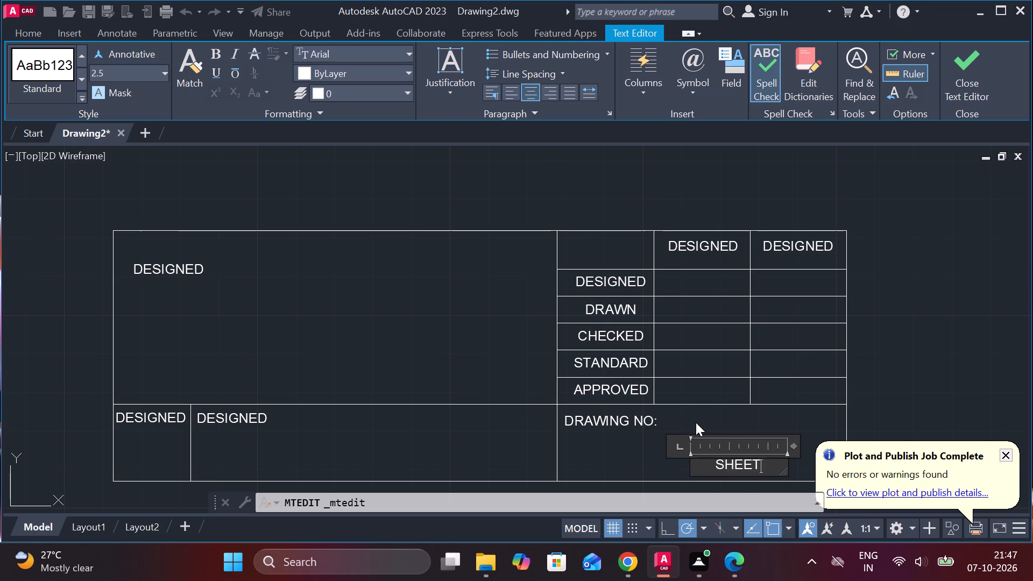
key("shift+colon")
key("BackSpace")
key("space")
type("NO")
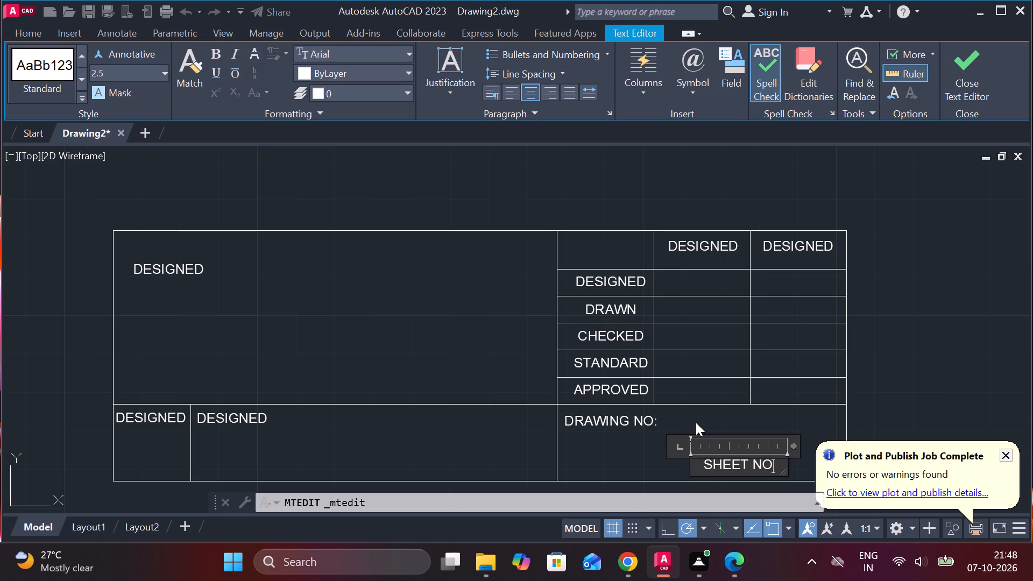
key("shift+colon")
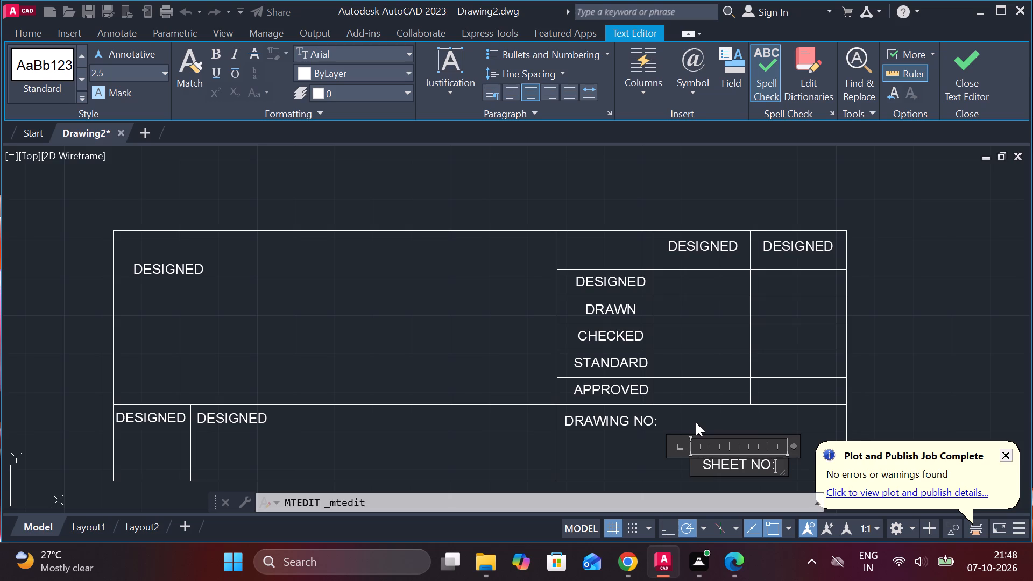
key("space")
type("1")
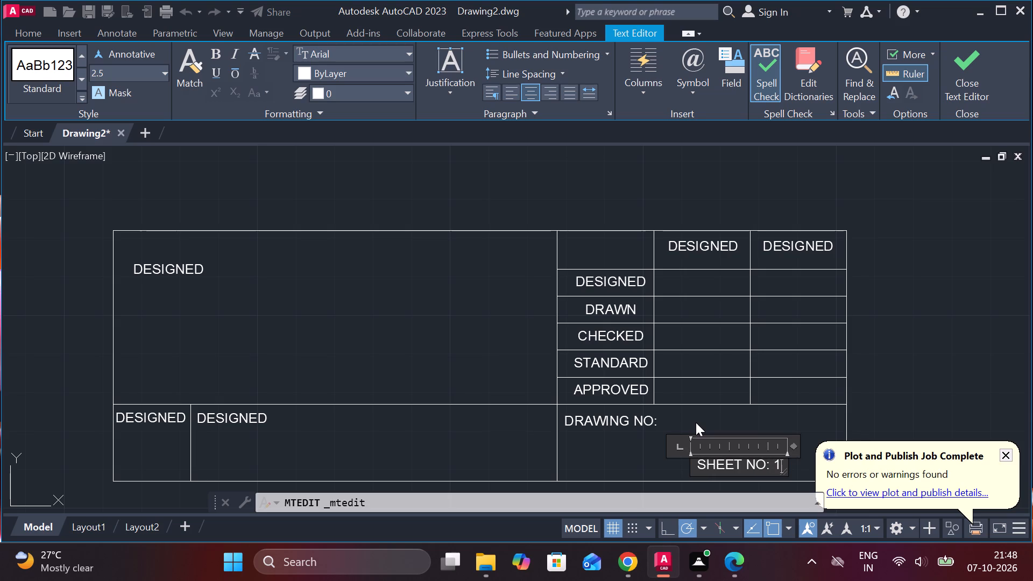
key("o")
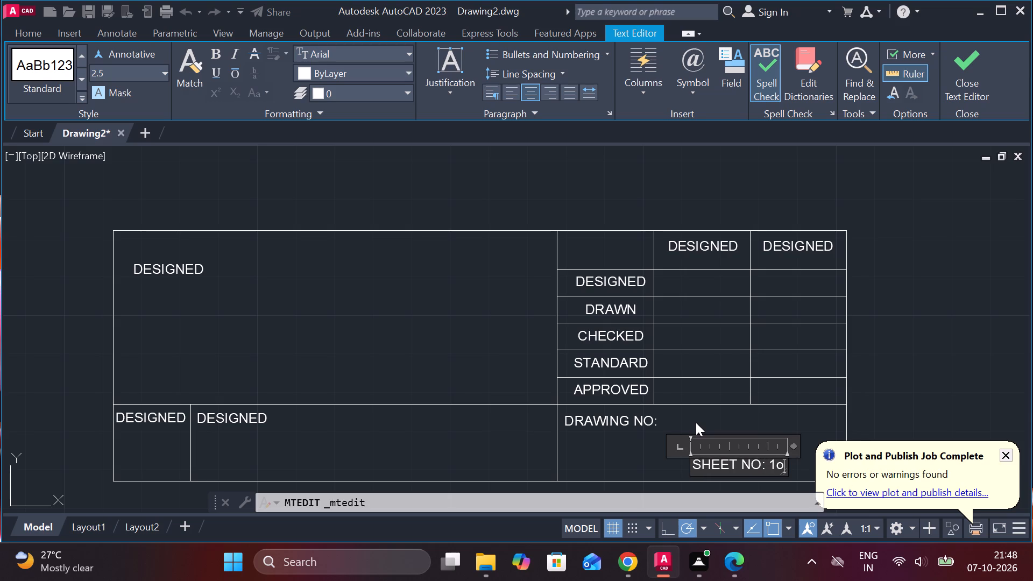
type("f")
key("space")
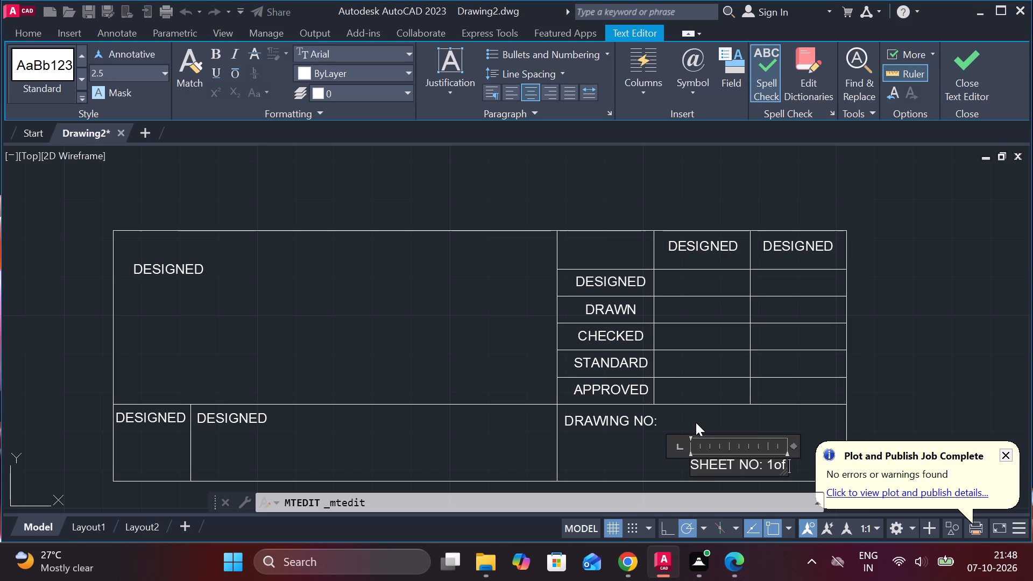
key("1")
key("BackSpace")
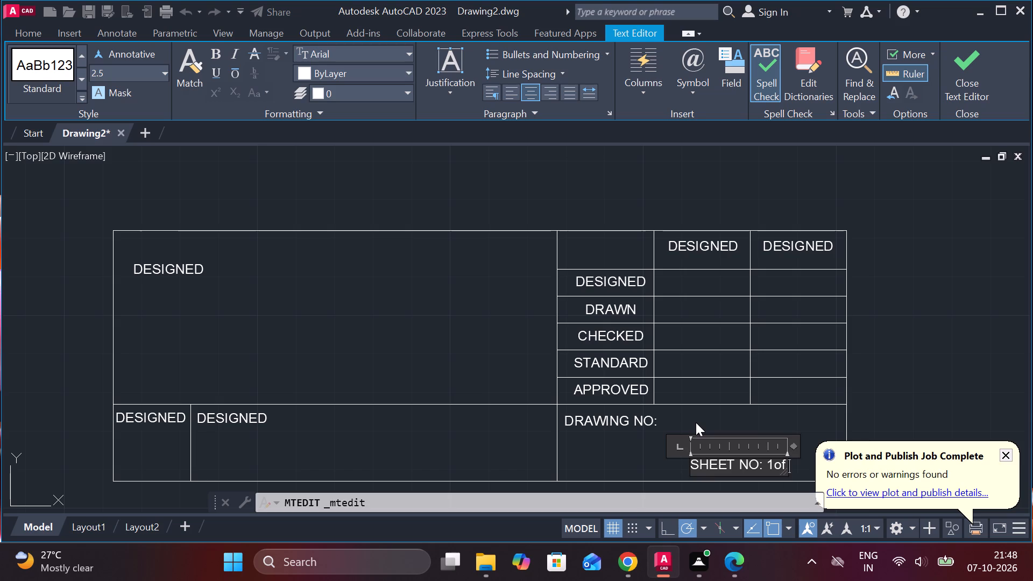
key("1")
Widen the sheet number's text frame so the label fits on one line.
left_click_drag(786, 465, 811, 465)
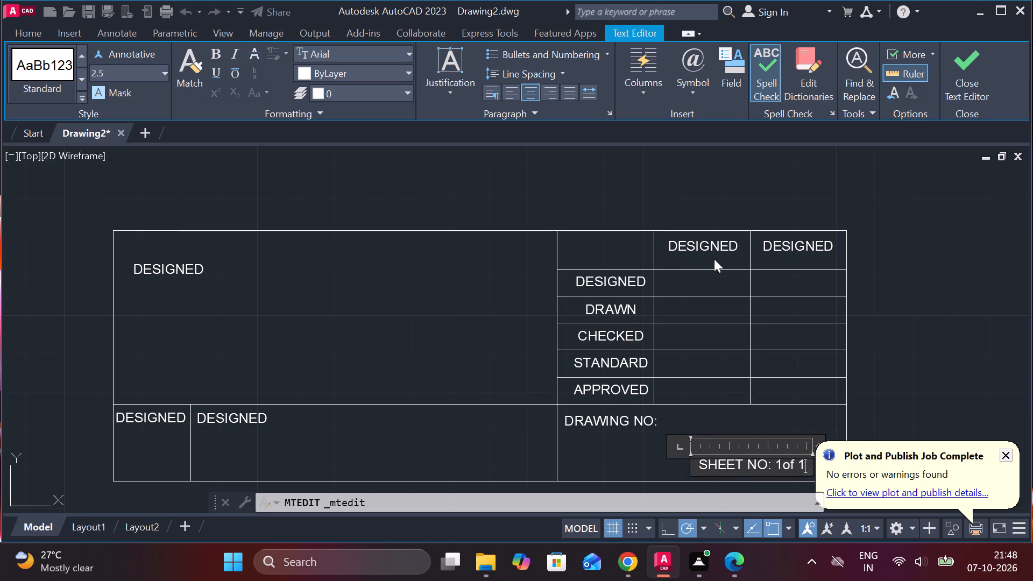
left_click(714, 244)
Replace the text in the top cell of the grid's second column with centred "NAME" in capitals.
double_click(714, 244)
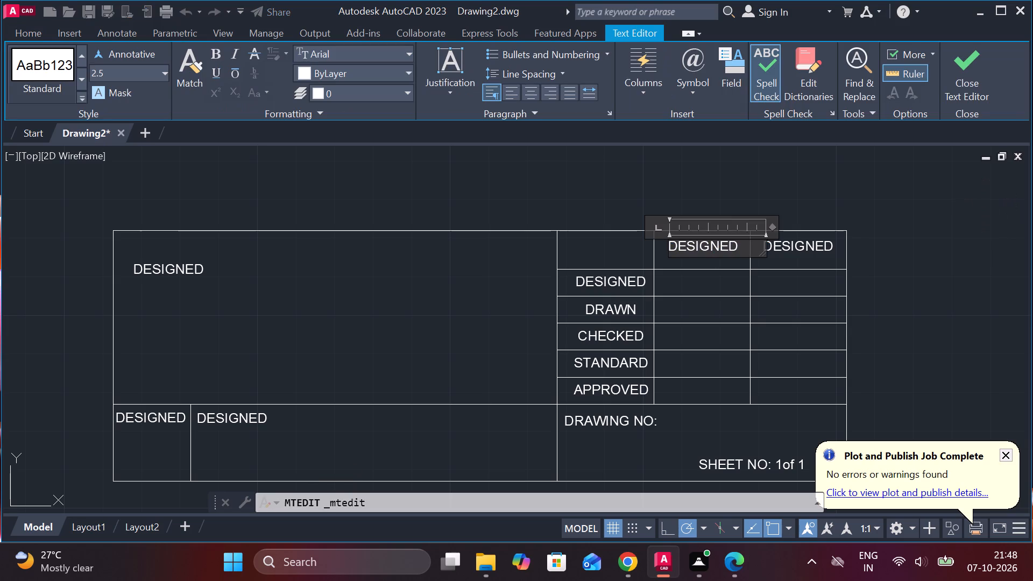
left_click(745, 250)
key("BackSpace")
key("BackSpace")
key("BackSpace")
key("BackSpace")
key("BackSpace")
key("BackSpace")
key("BackSpace")
key("BackSpace")
key("BackSpace")
key("BackSpace")
key("BackSpace")
key("BackSpace")
key("BackSpace")
key("BackSpace")
left_click(530, 97)
left_click(711, 246)
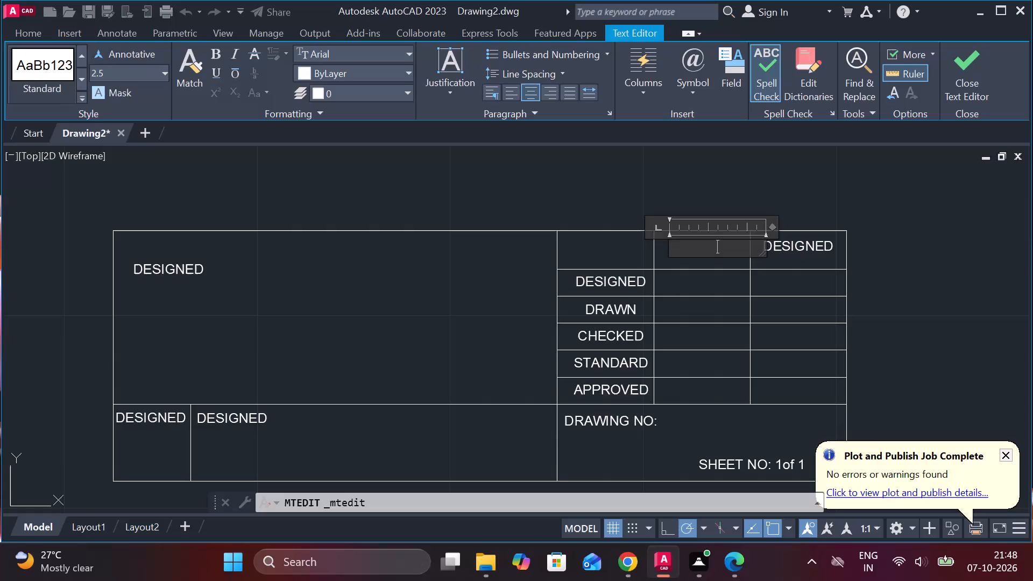
type("name")
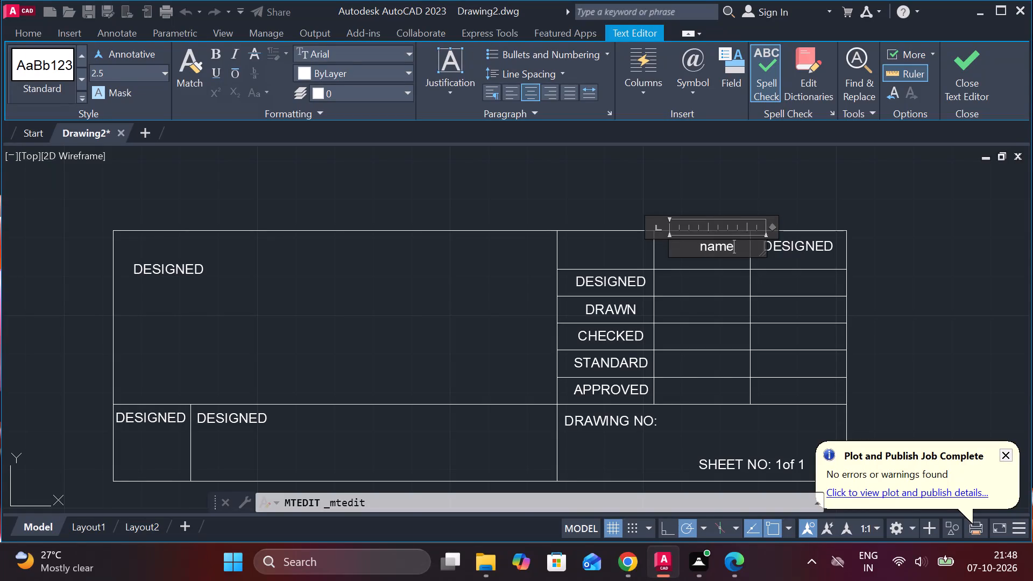
key("BackSpace")
key("BackSpace")
key("BackSpace")
key("BackSpace")
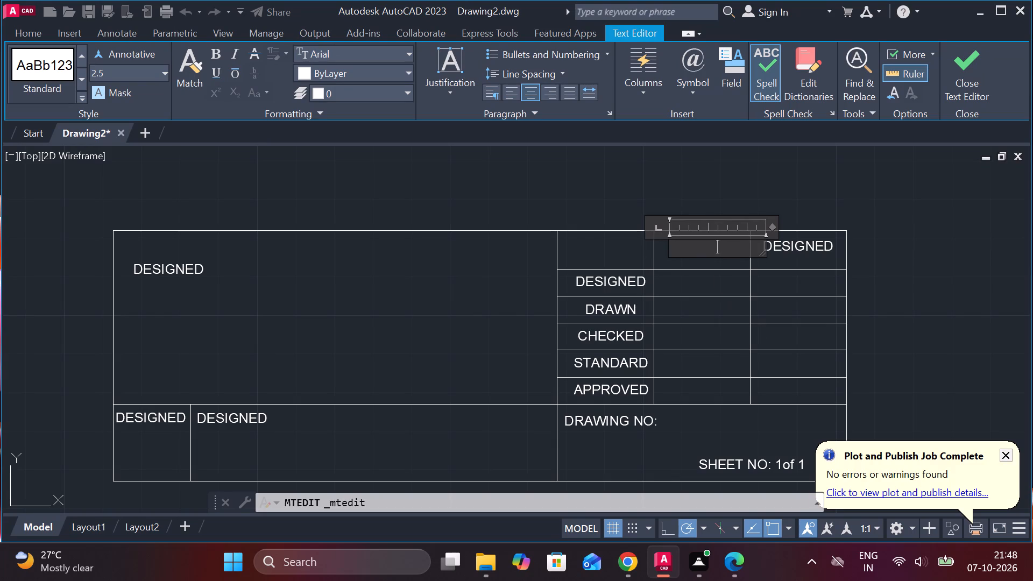
type("NA")
type("ME")
left_click_drag(811, 242, 809, 256)
left_click_drag(809, 256, 809, 257)
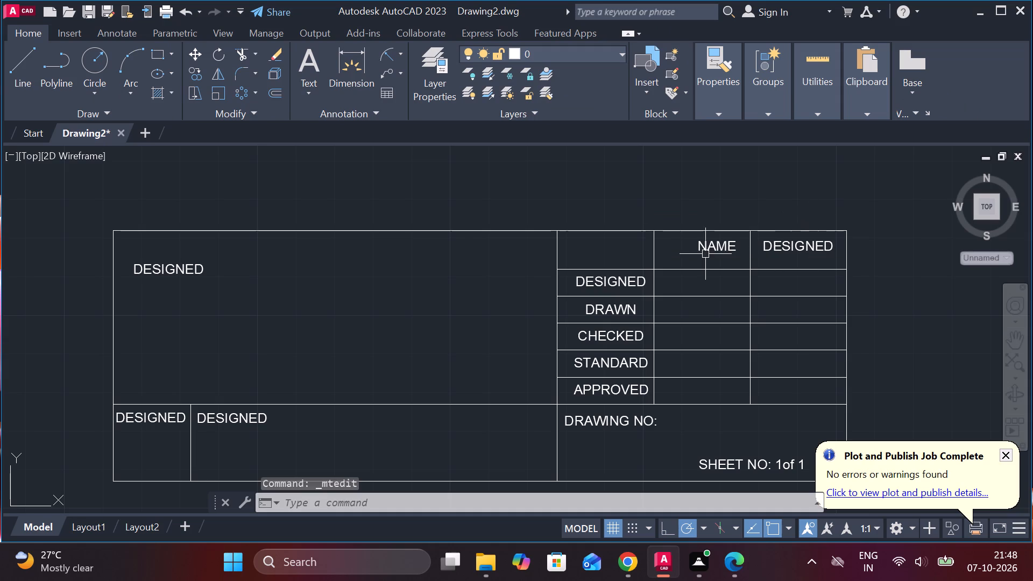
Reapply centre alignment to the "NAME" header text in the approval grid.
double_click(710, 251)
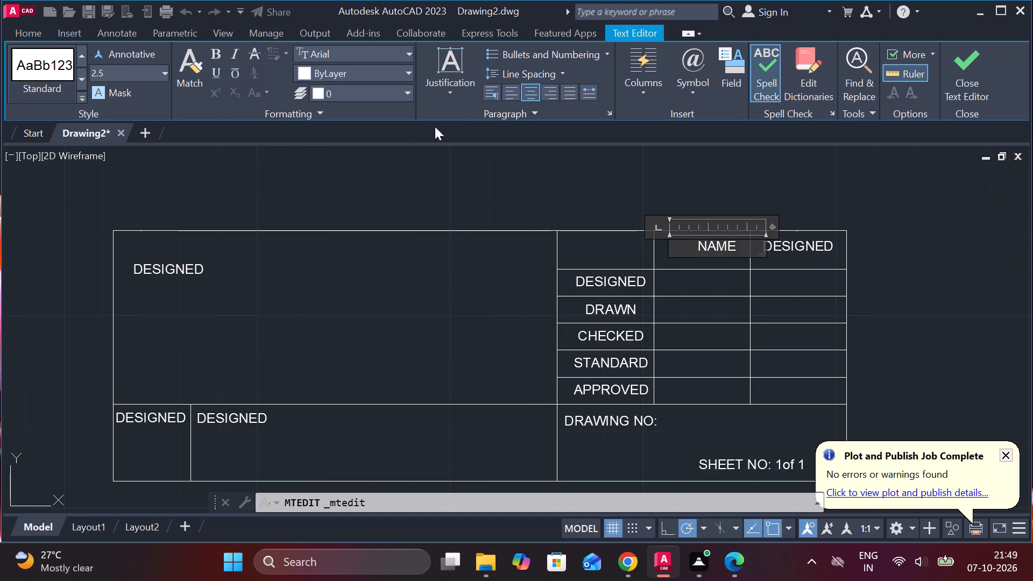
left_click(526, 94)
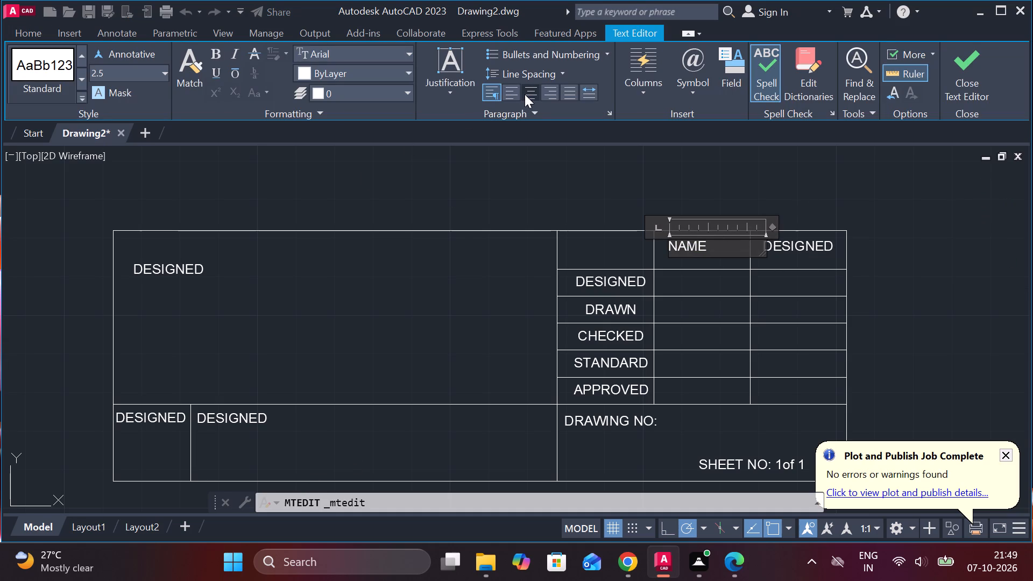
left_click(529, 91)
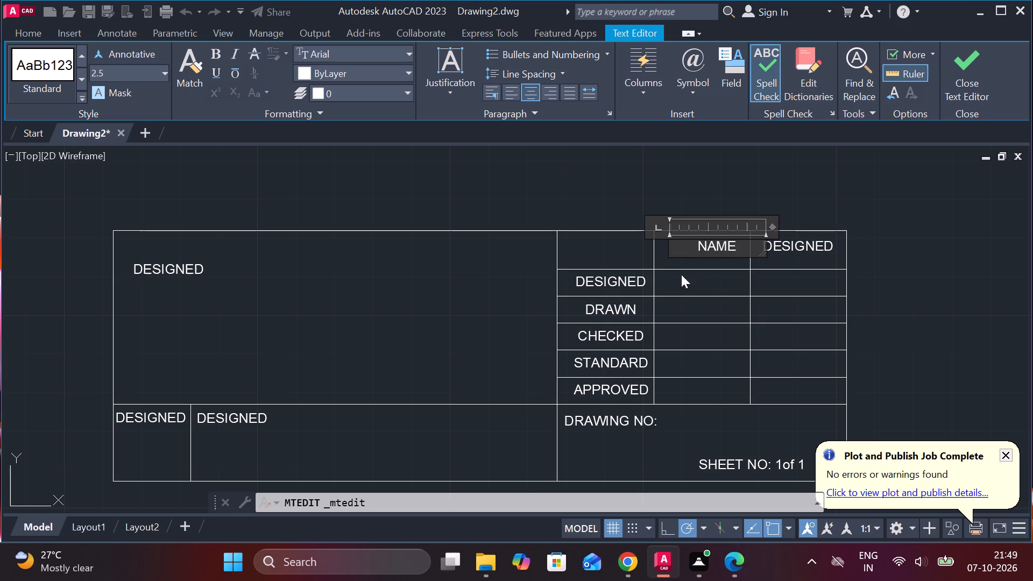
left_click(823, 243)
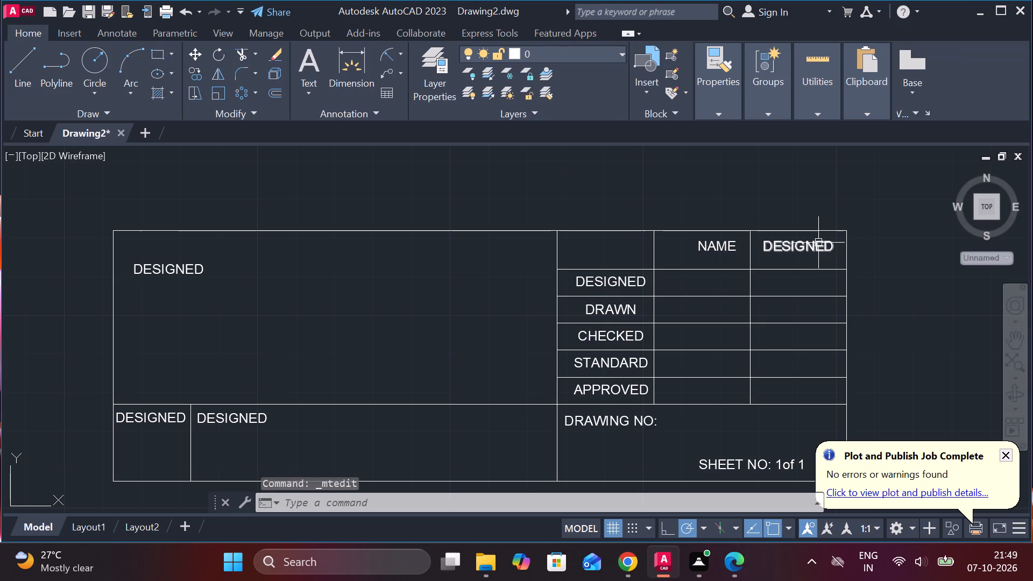
Replace the "DESIGNED" text in the top cell of the grid's third column with centred "DATE".
double_click(816, 244)
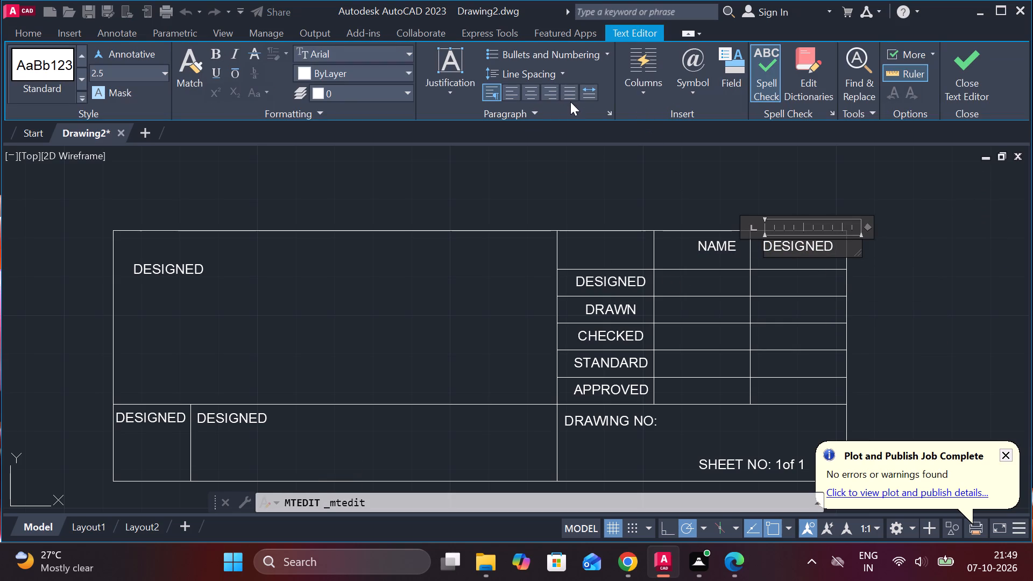
left_click(836, 250)
key("BackSpace")
key("BackSpace")
key("BackSpace")
key("BackSpace")
key("BackSpace")
key("BackSpace")
key("BackSpace")
key("BackSpace")
key("BackSpace")
key("BackSpace")
key("BackSpace")
key("BackSpace")
key("BackSpace")
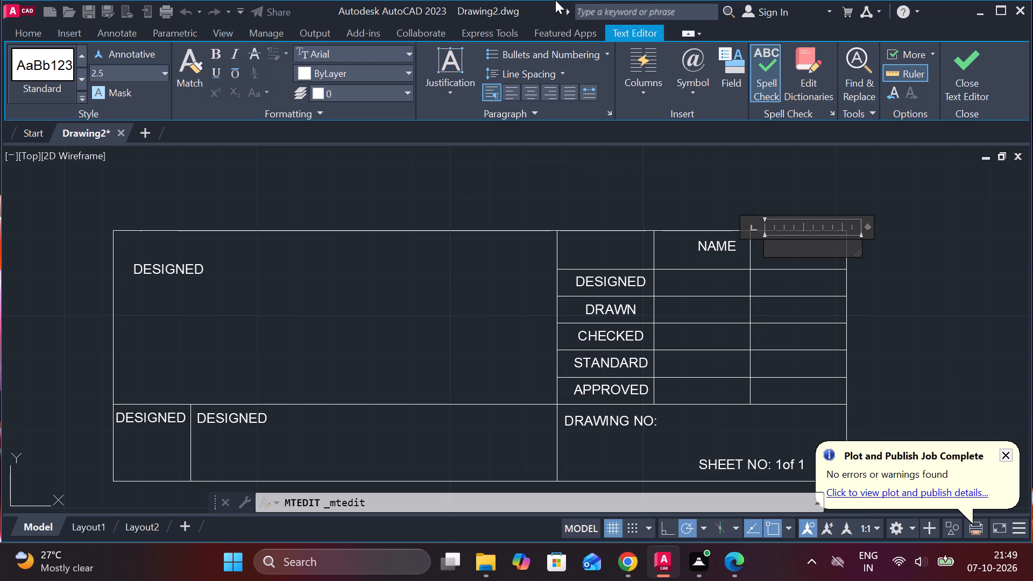
left_click(532, 87)
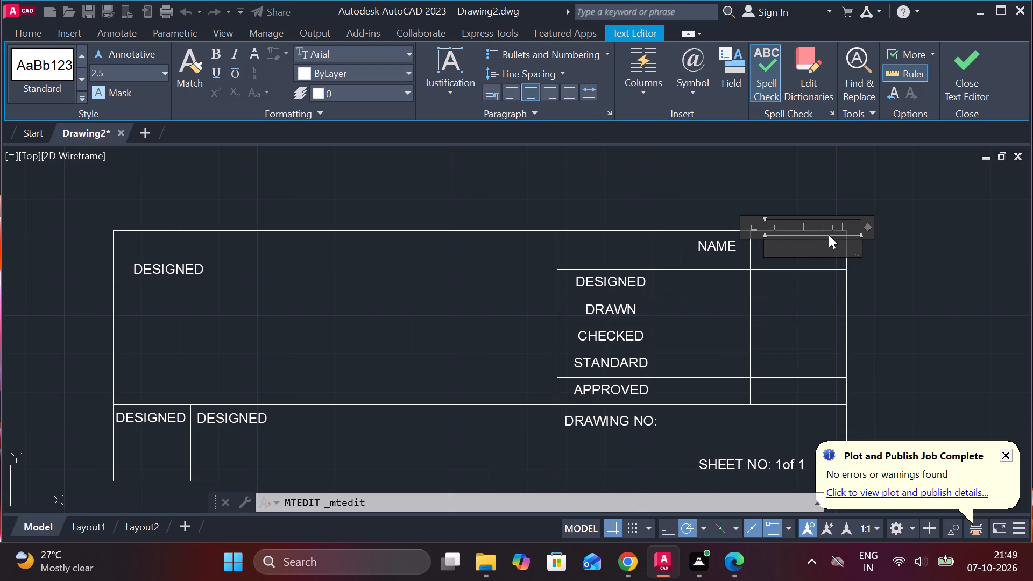
left_click(829, 243)
type("DATE")
Replace the "DESIGNED" text in the wide bottom cell beside the drawing number cell with centred "TITLE".
double_click(239, 417)
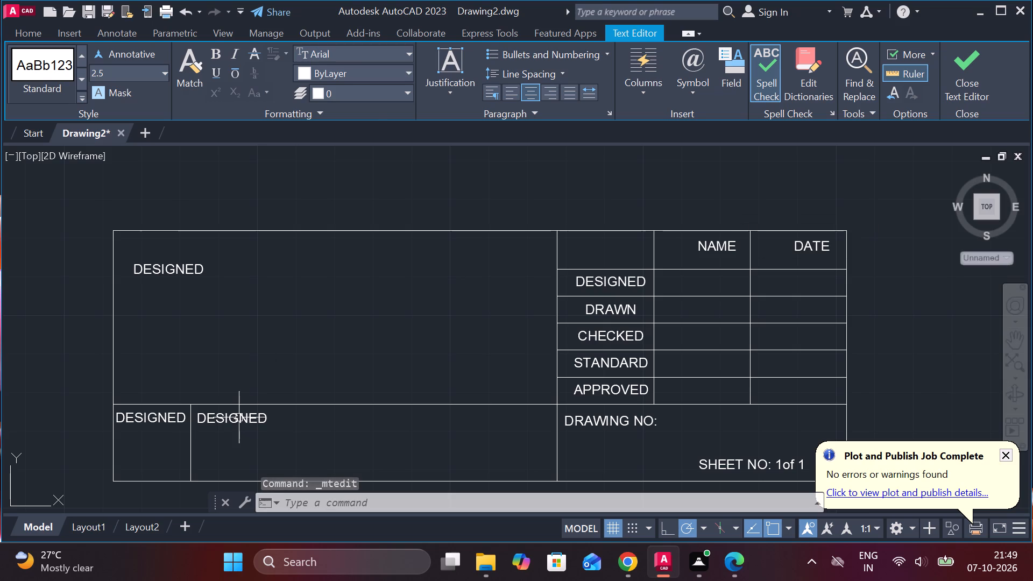
double_click(245, 422)
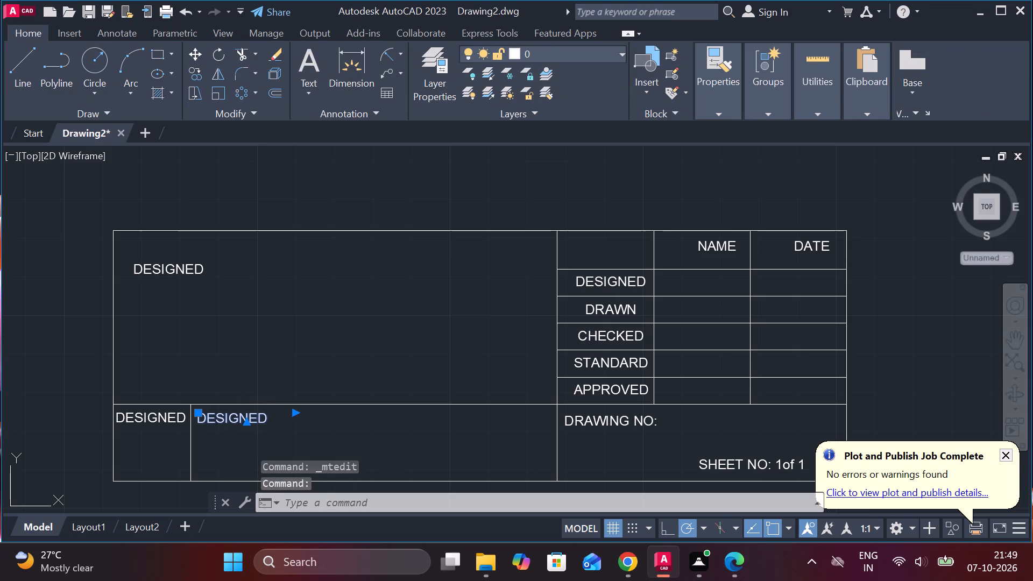
left_click(286, 419)
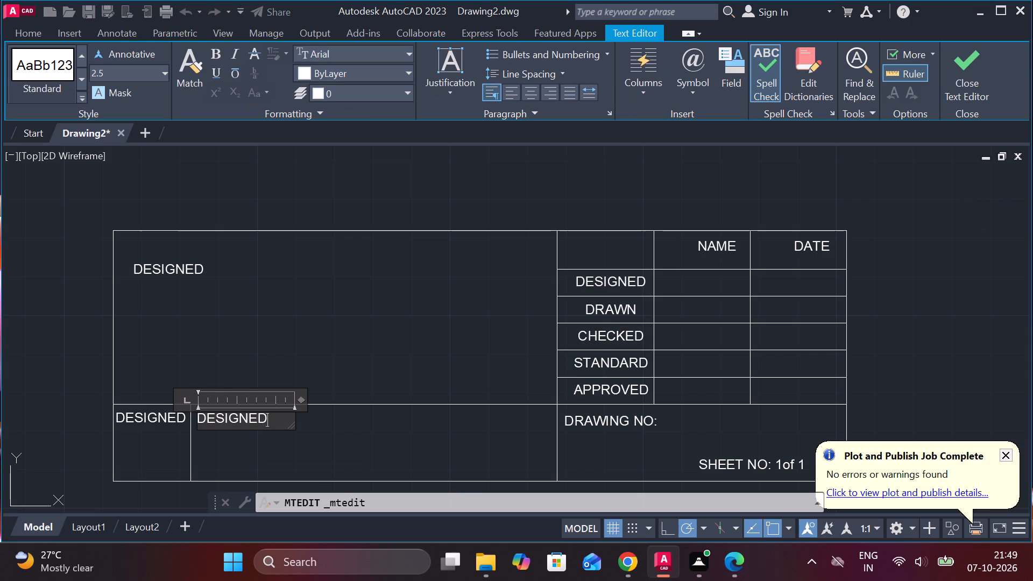
key("BackSpace")
key("BackSpace")
key("BackSpace")
key("BackSpace")
key("BackSpace")
key("BackSpace")
key("BackSpace")
key("BackSpace")
key("BackSpace")
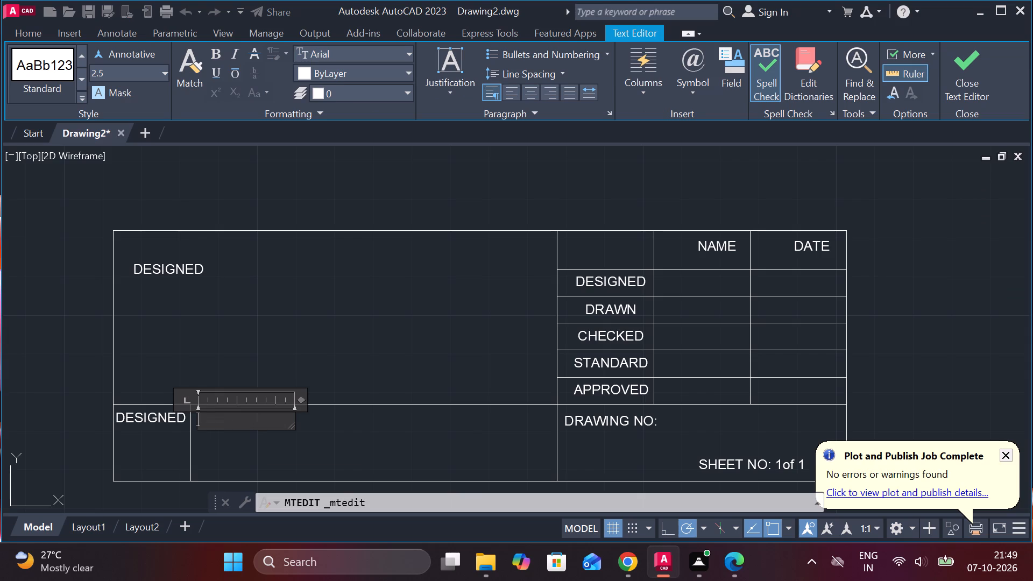
left_click(536, 94)
type("TIT")
type("LE")
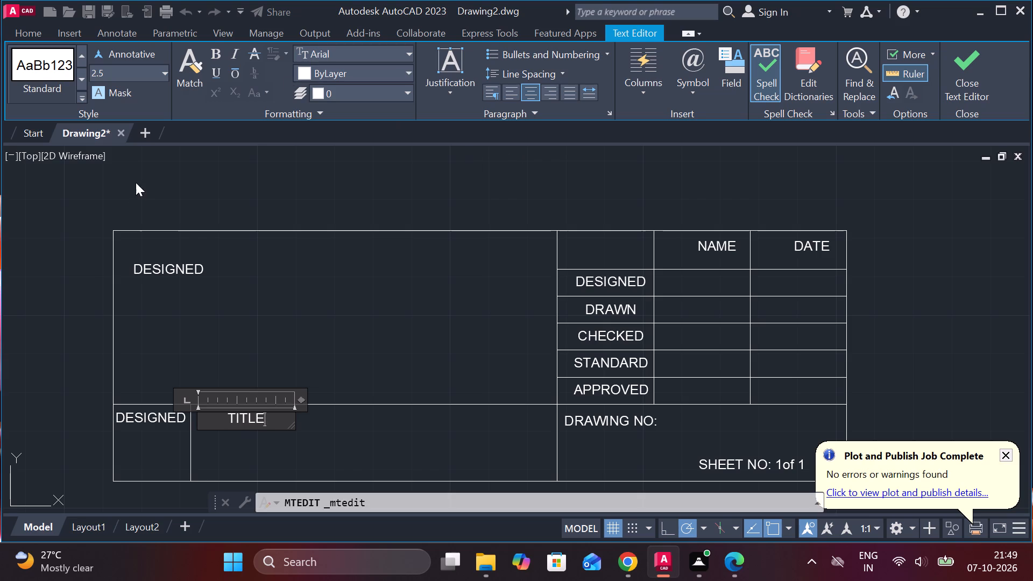
Replace the "DESIGNED" text in the small bottom-left cell of the title block with centred "SCALE 1:1".
double_click(159, 418)
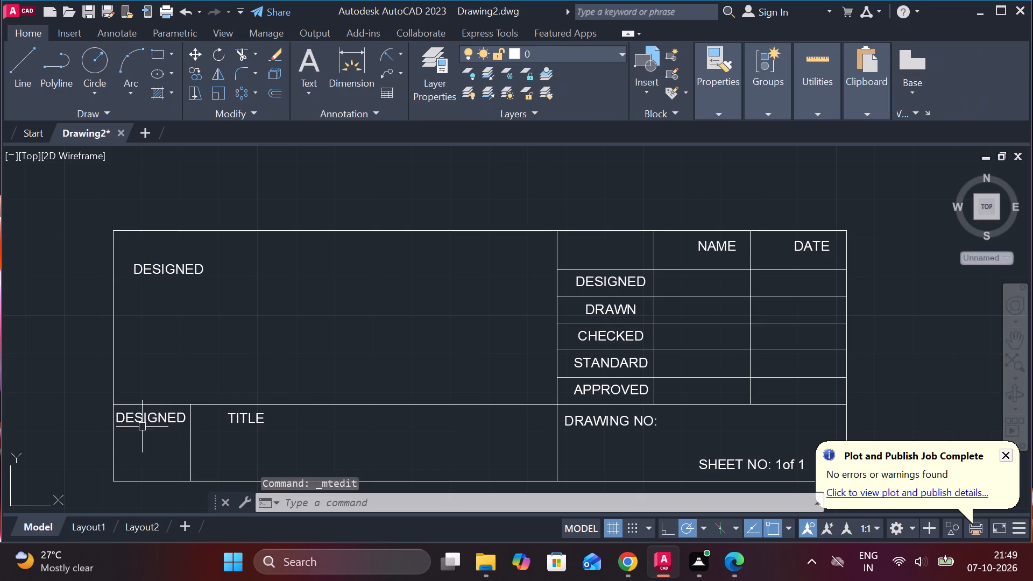
double_click(153, 420)
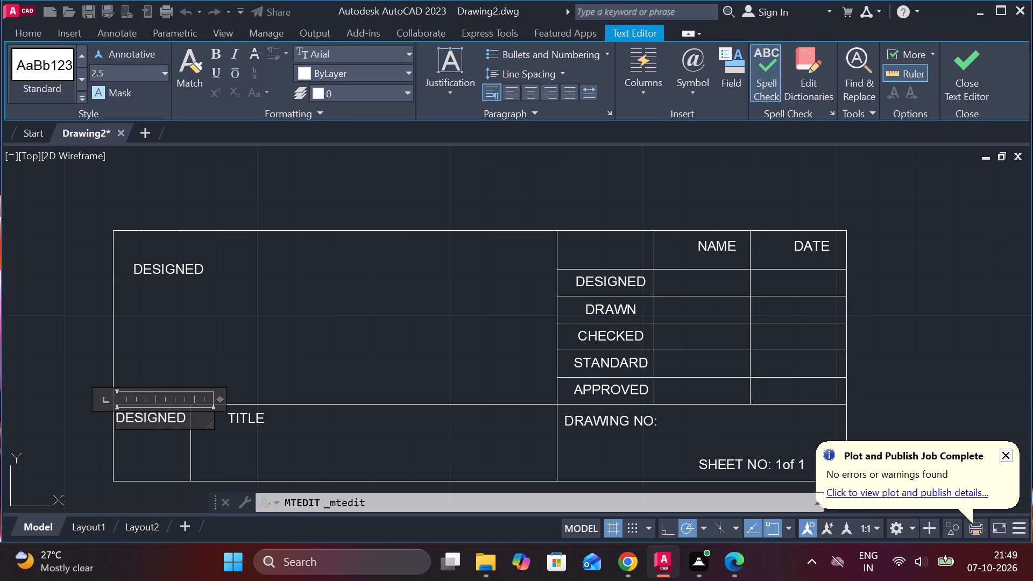
left_click(182, 416)
key("BackSpace")
key("BackSpace")
key("BackSpace")
key("BackSpace")
key("BackSpace")
key("BackSpace")
key("BackSpace")
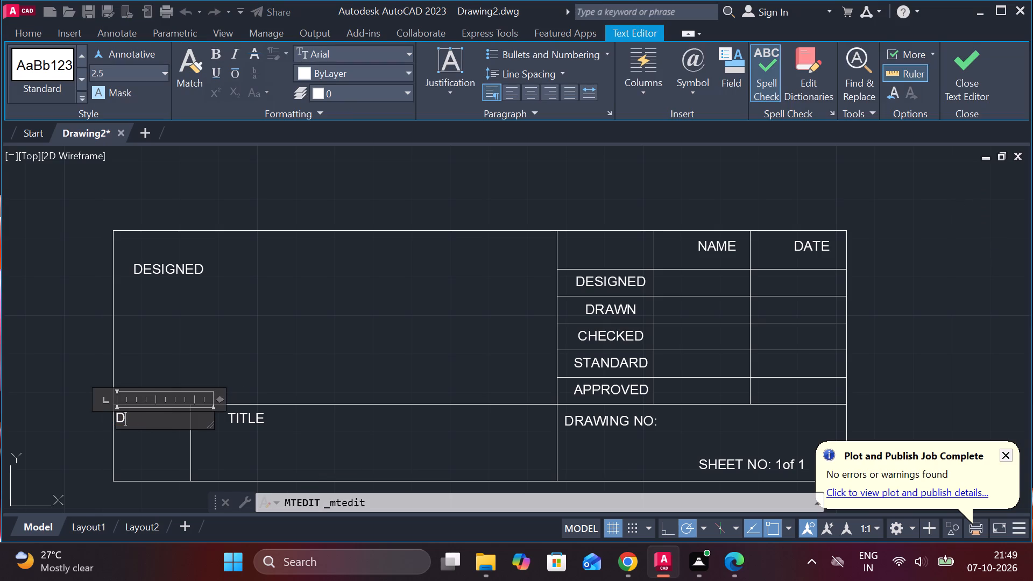
key("BackSpace")
key("BackSpace")
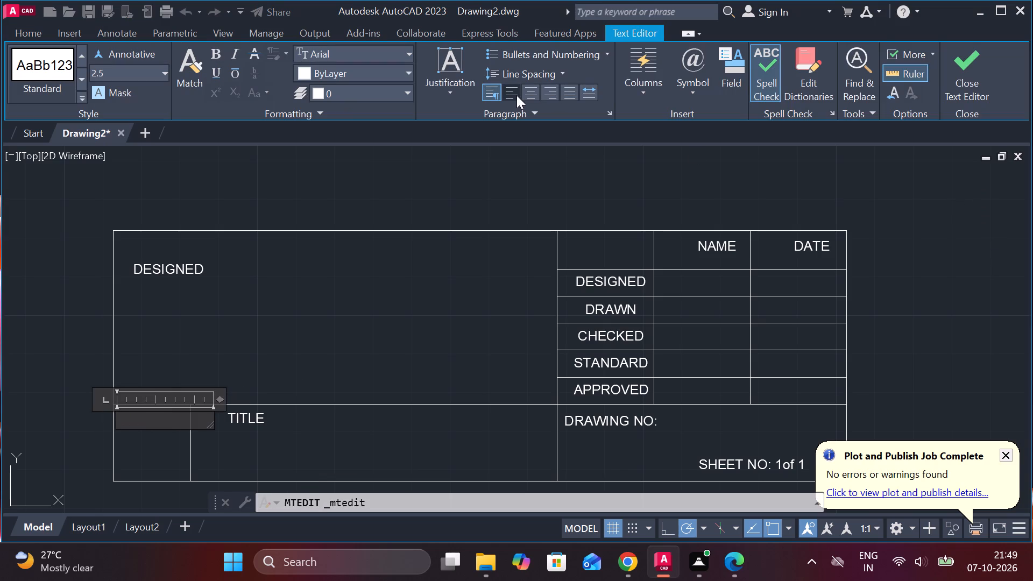
left_click(528, 95)
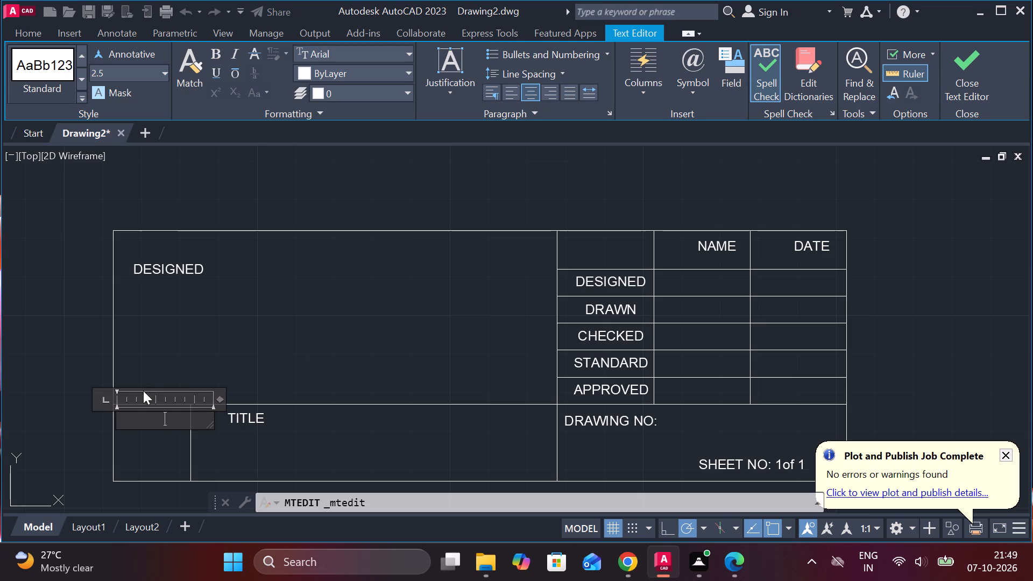
left_click(145, 420)
type("SCA")
key("l")
key("e")
key("space")
key("1")
key("shift+colon")
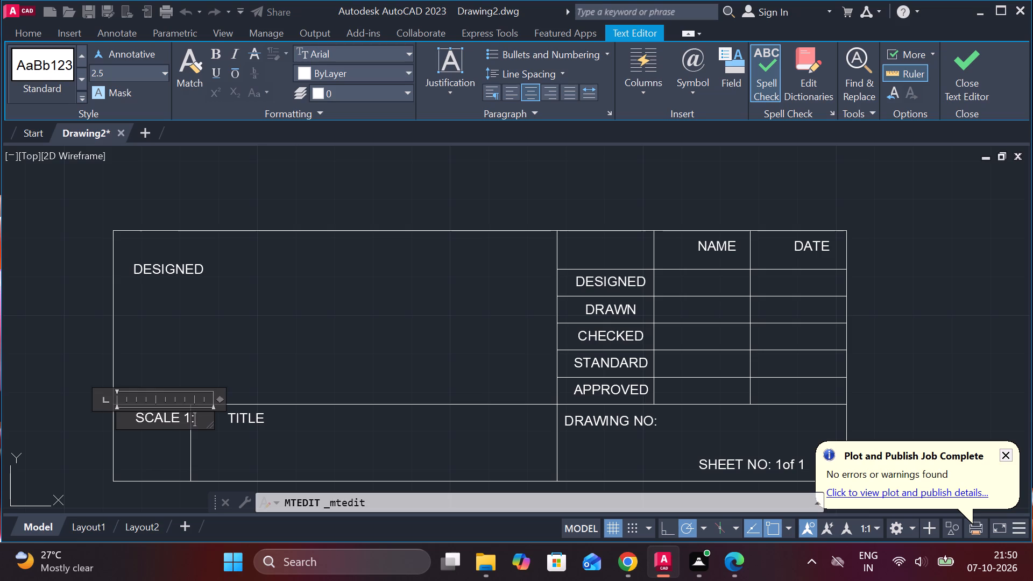
key("1")
left_click(175, 265)
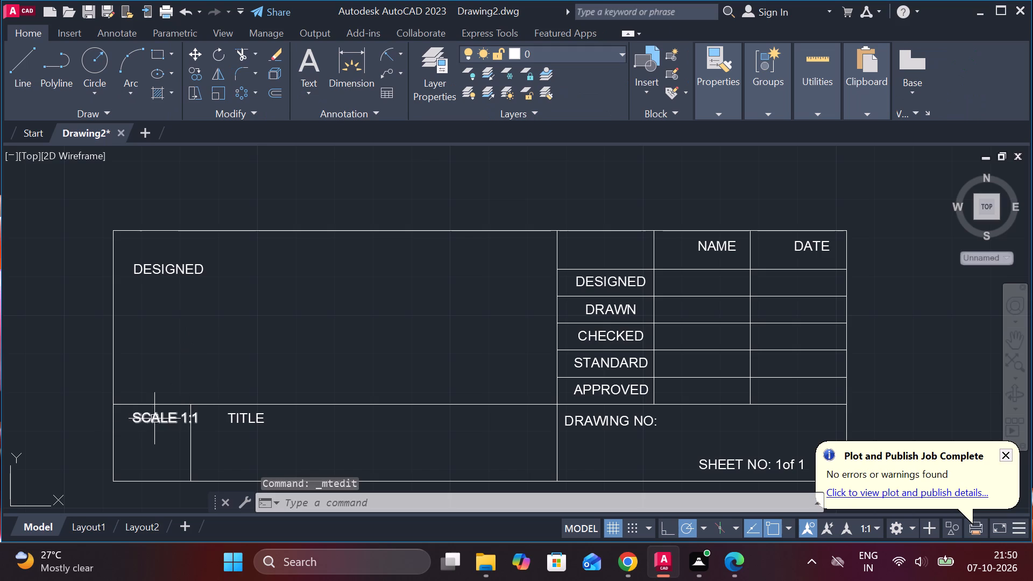
Narrow the "SCALE 1:1" text frame so the label fits on one line inside its cell.
double_click(144, 423)
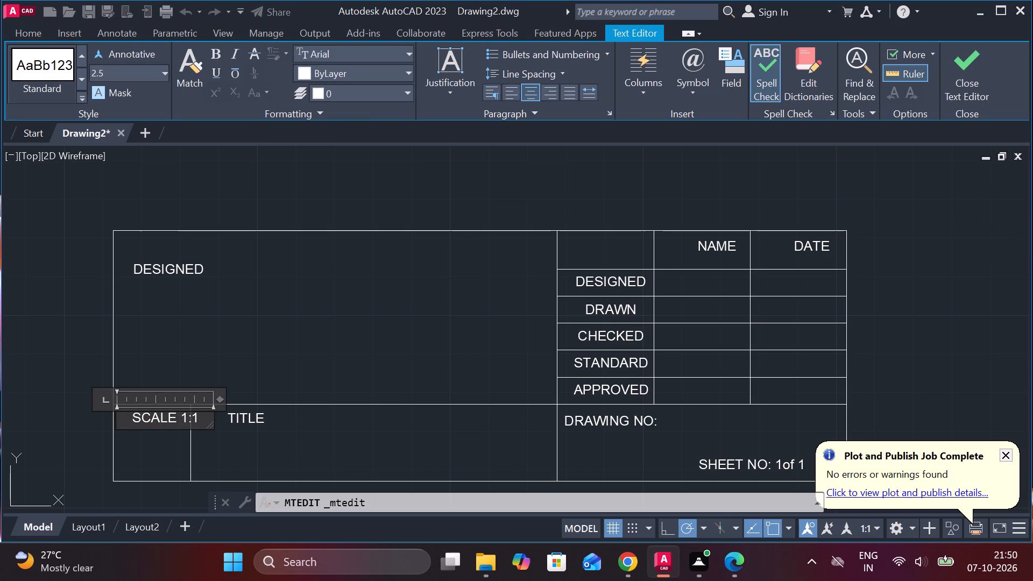
left_click(201, 417)
left_click_drag(213, 418, 175, 417)
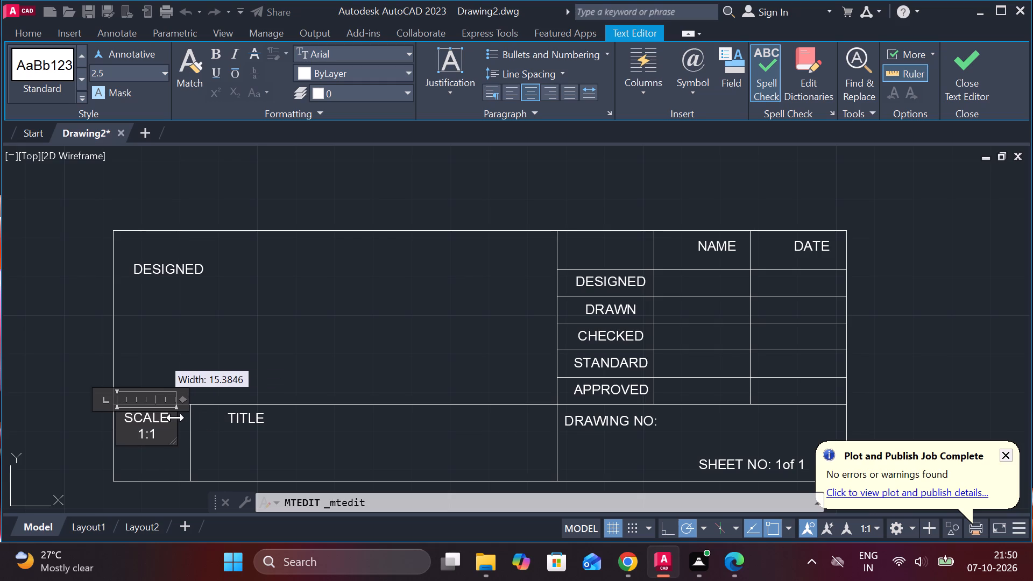
left_click_drag(175, 417, 181, 415)
left_click(181, 414)
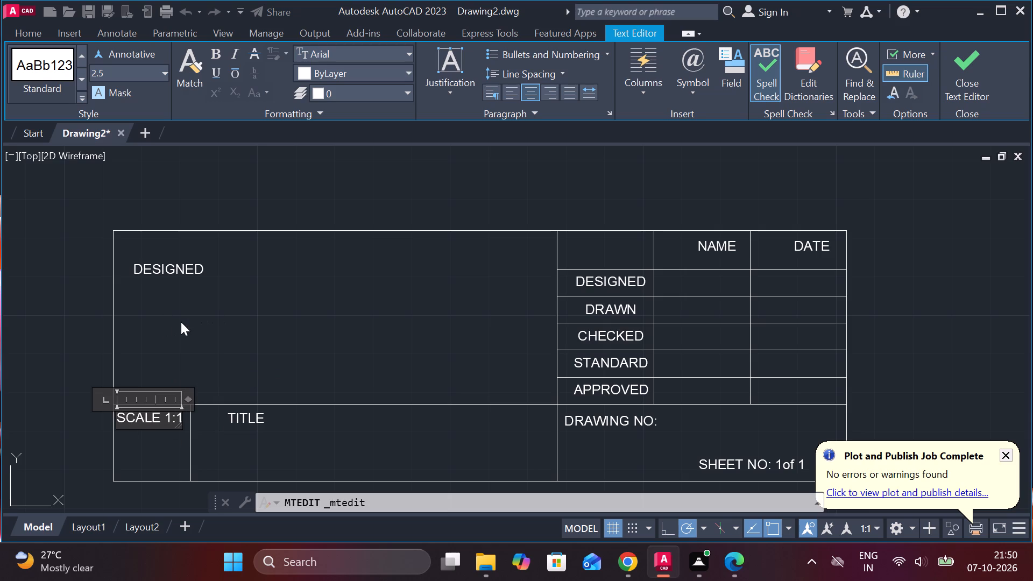
Replace the "DESIGNED" text in the large upper-left cell of the title block with centred "AUTO CAD".
double_click(187, 263)
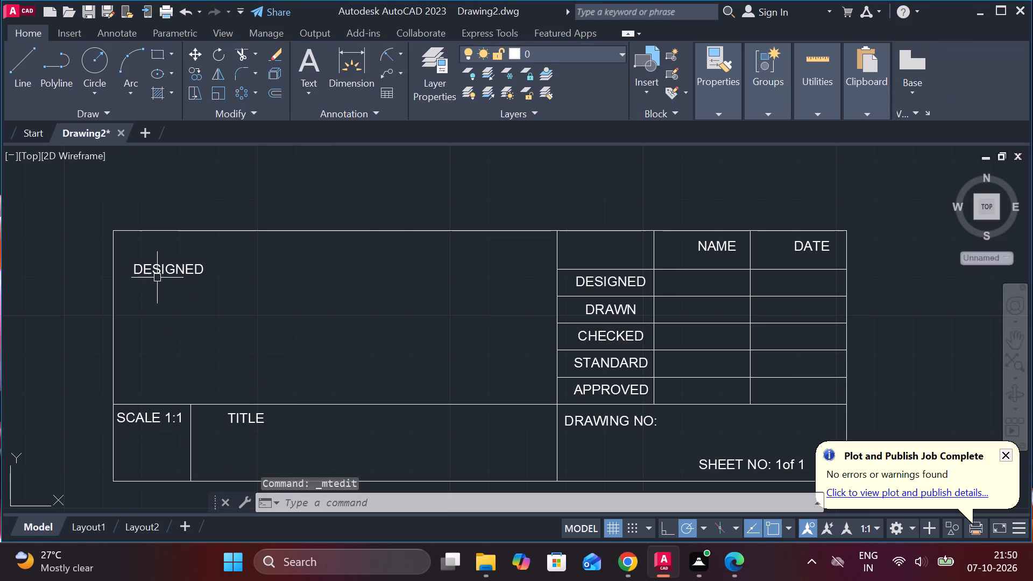
double_click(162, 271)
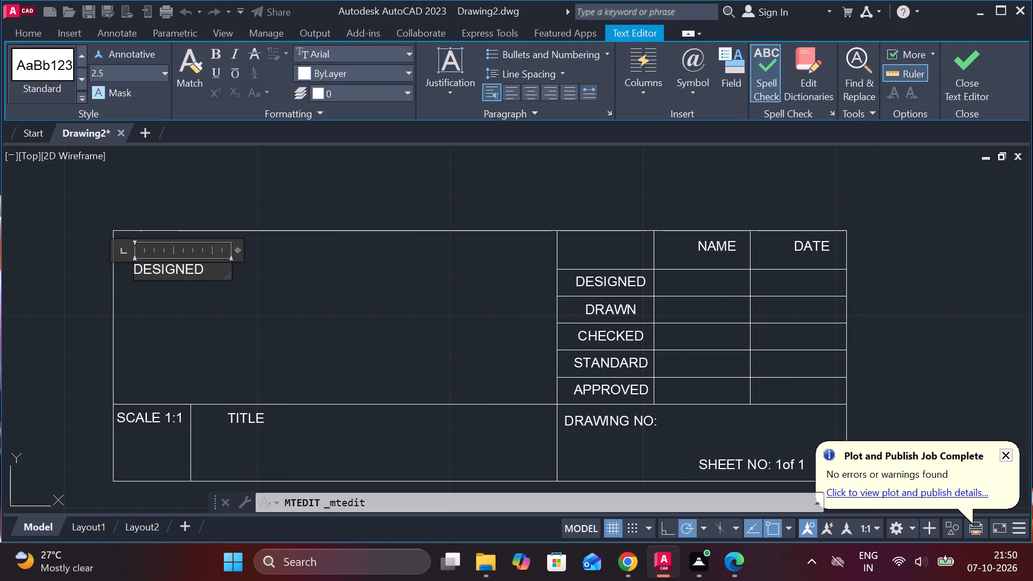
left_click(216, 269)
key("BackSpace")
key("BackSpace")
key("BackSpace")
key("BackSpace")
key("BackSpace")
key("BackSpace")
key("BackSpace")
key("BackSpace")
key("BackSpace")
key("BackSpace")
key("BackSpace")
key("BackSpace")
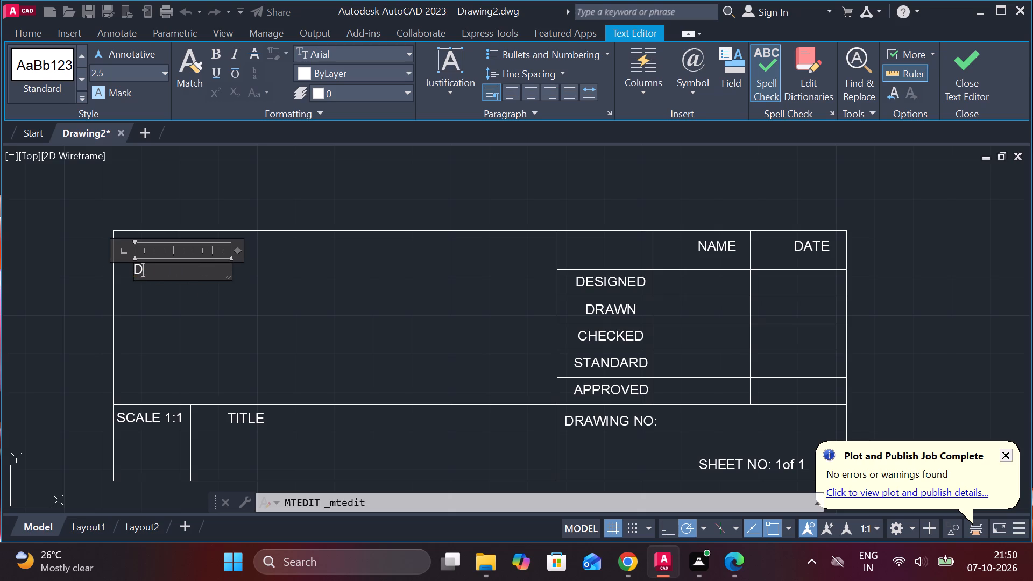
left_click(535, 91)
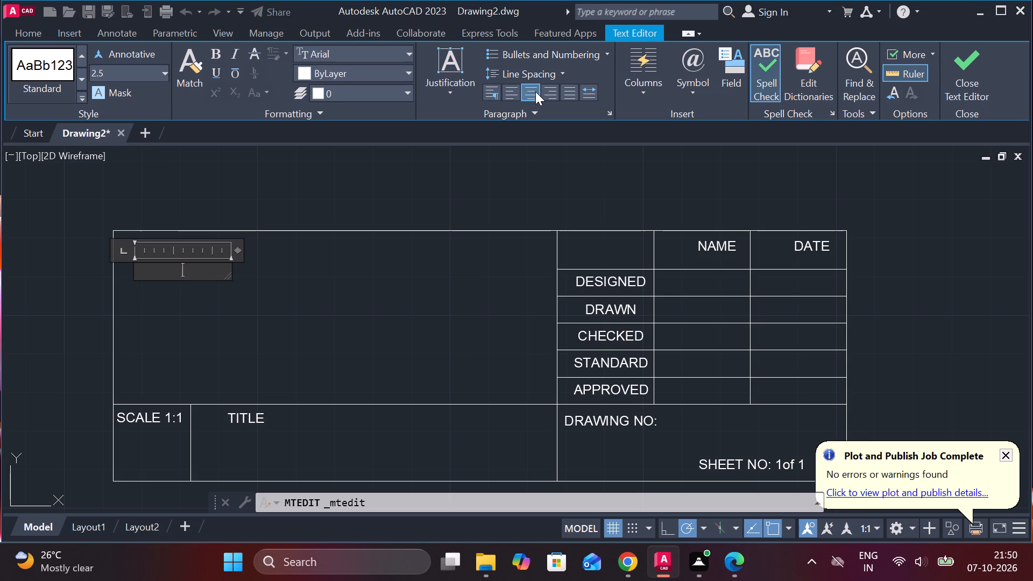
type("AUT")
type("O")
key("space")
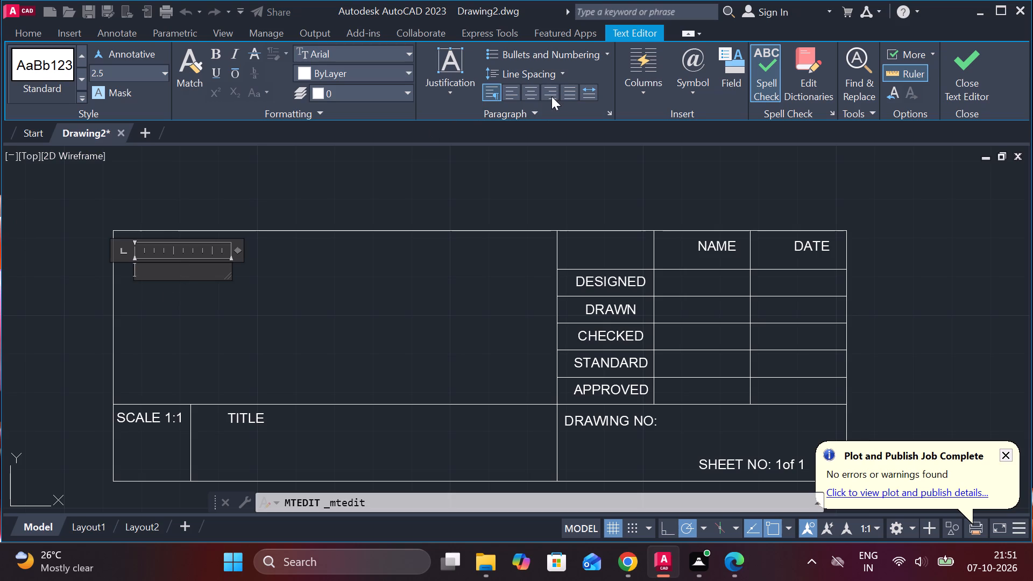
left_click(530, 93)
left_click(203, 275)
type("AUTO")
key("space")
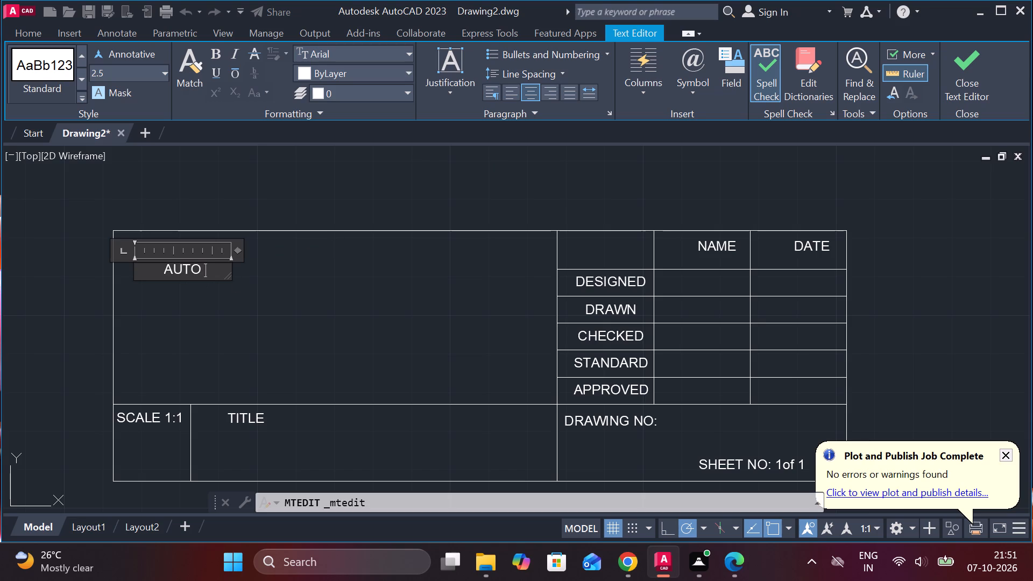
type("CAD")
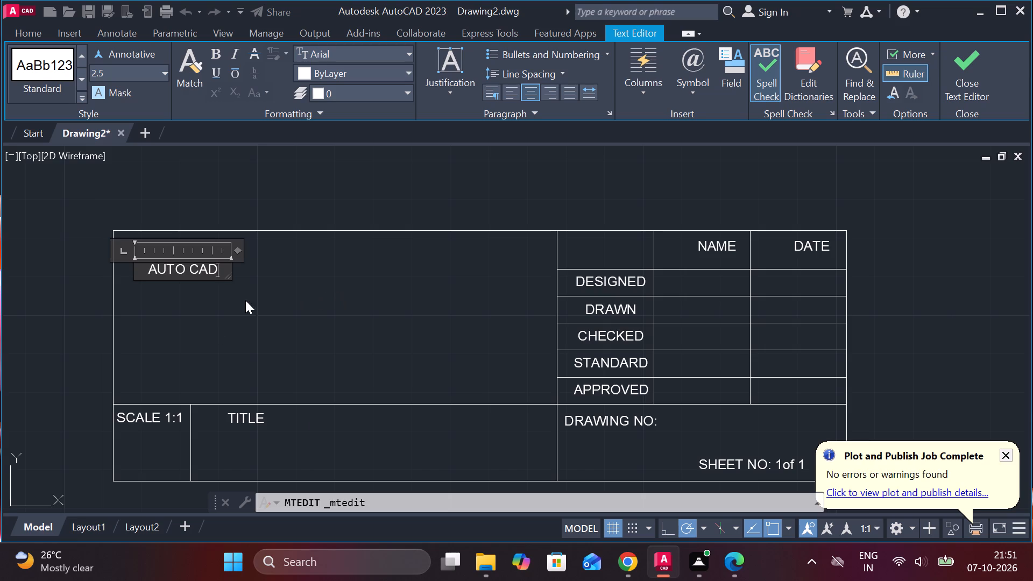
left_click(278, 295)
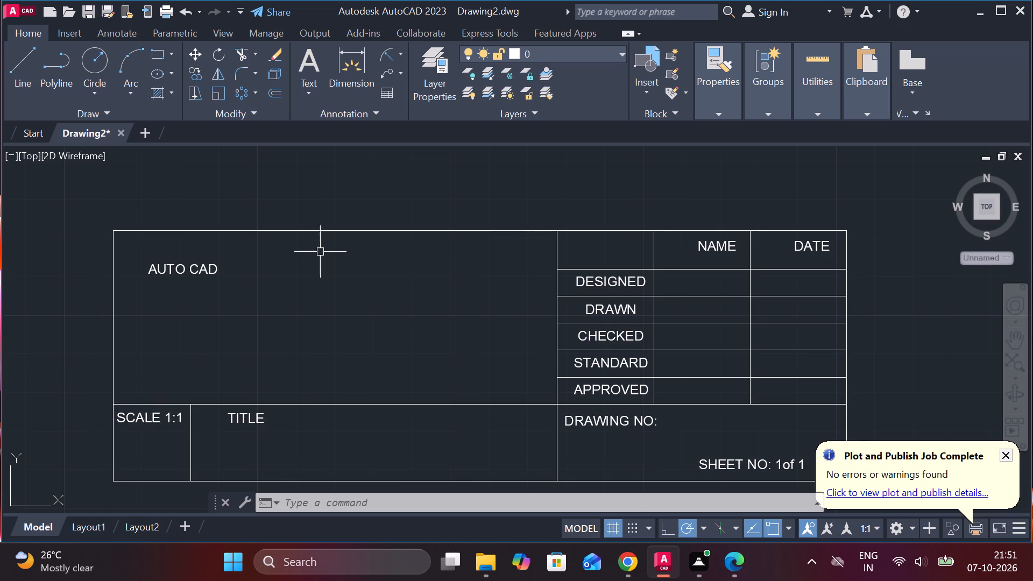
Copy the long horizontal divider above the "SCALE 1:1" and "TITLE" cells 10 units straight down.
left_click(168, 405)
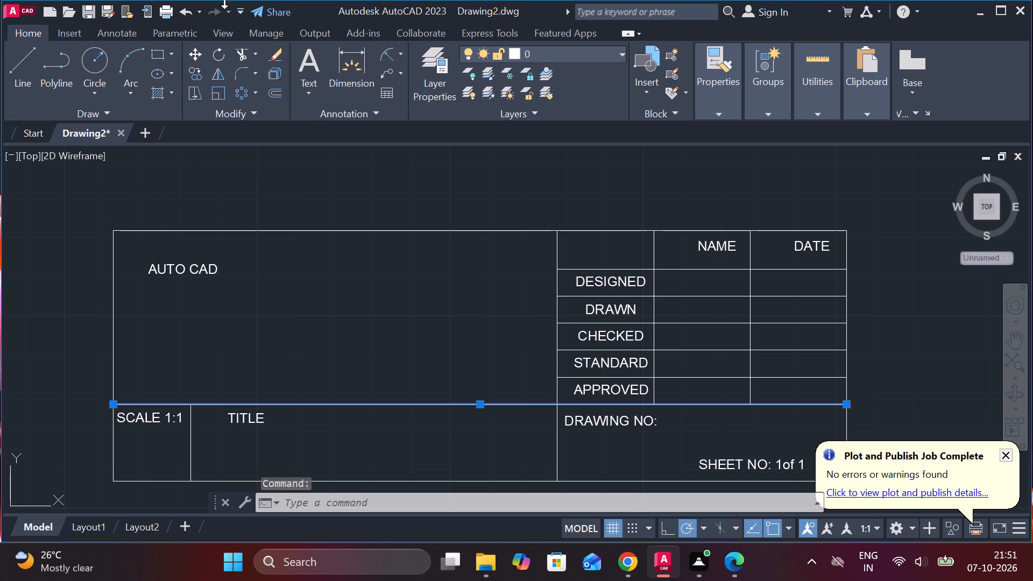
left_click(197, 70)
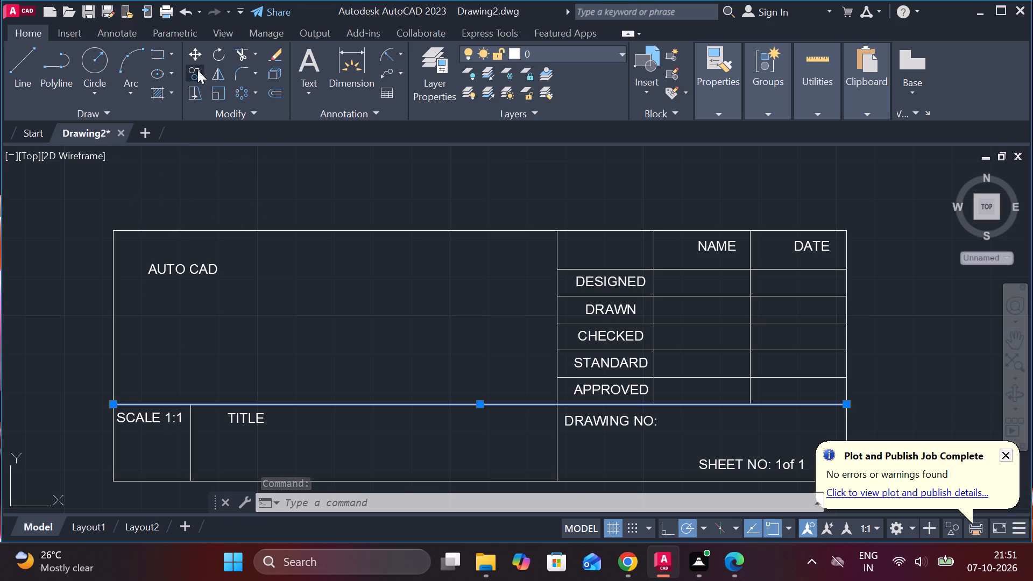
left_click(305, 408)
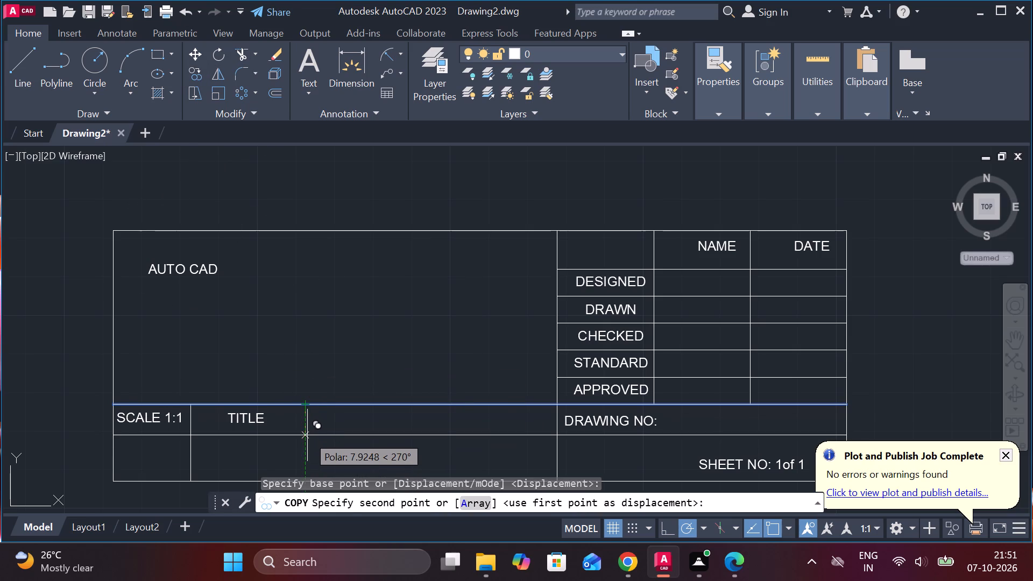
key("1")
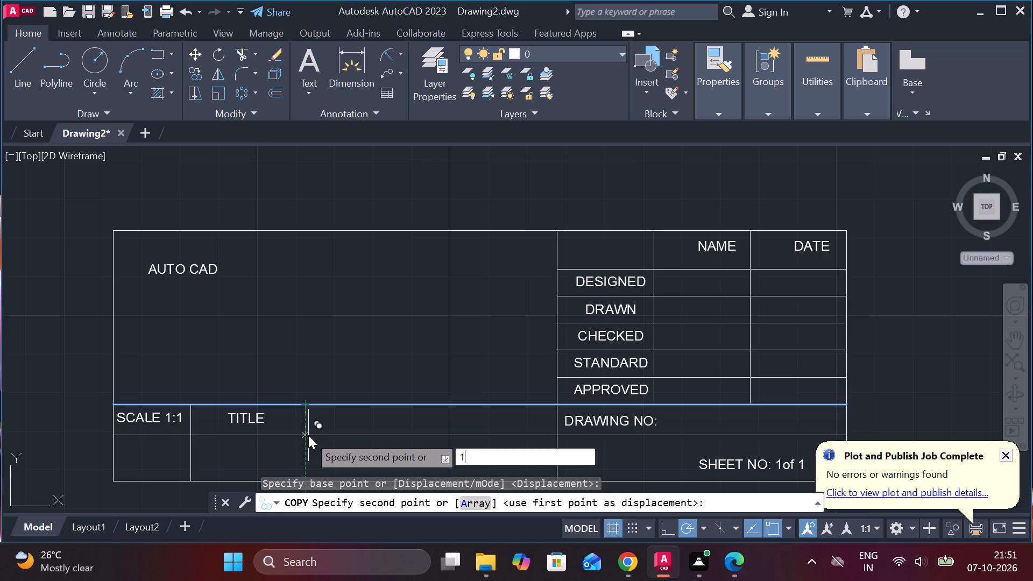
key("0")
key("Return")
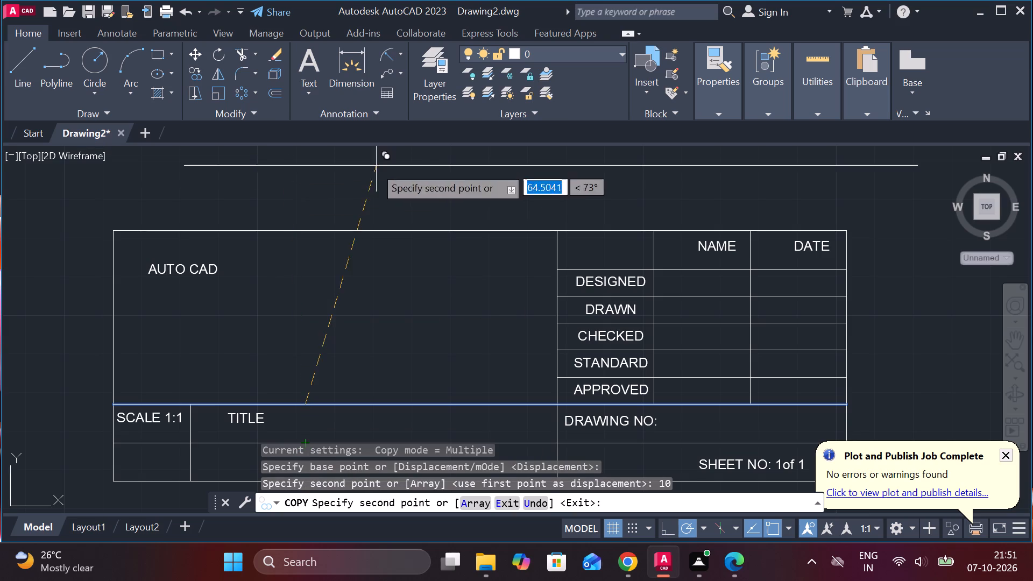
key("Escape")
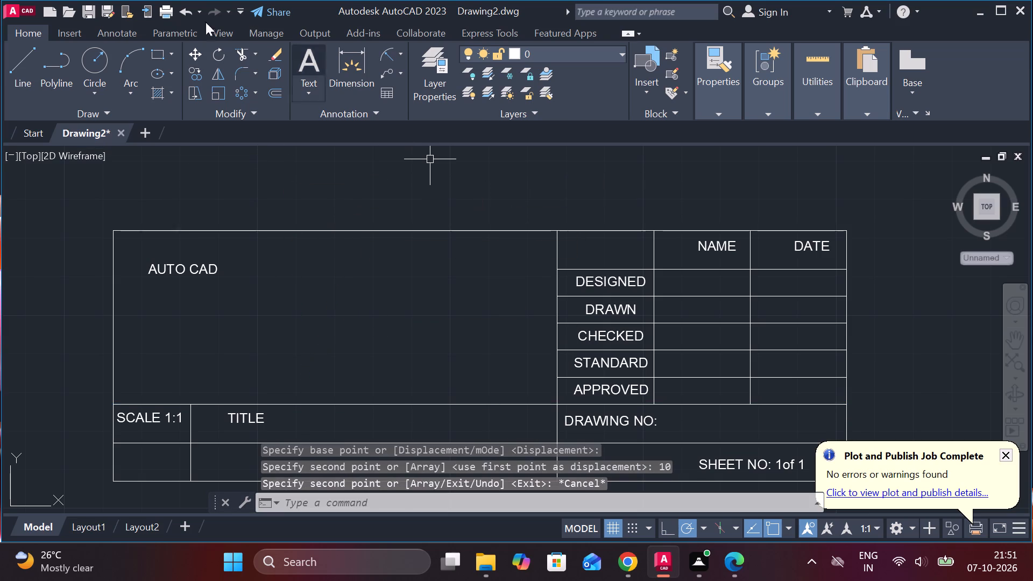
Trim the copied divider out of the title and drawing number cells, keeping only its part in the scale cell.
left_click(242, 54)
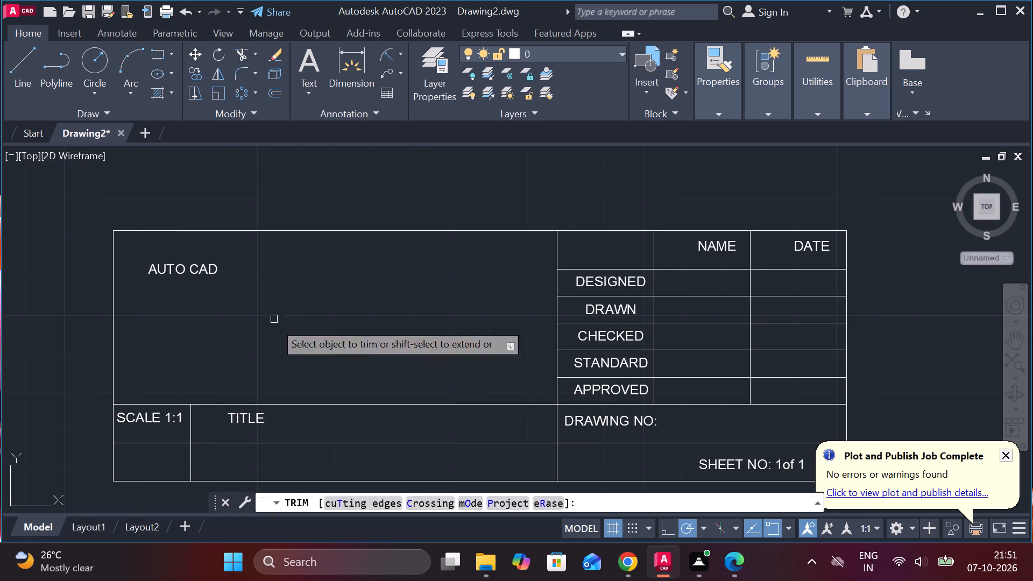
left_click(357, 443)
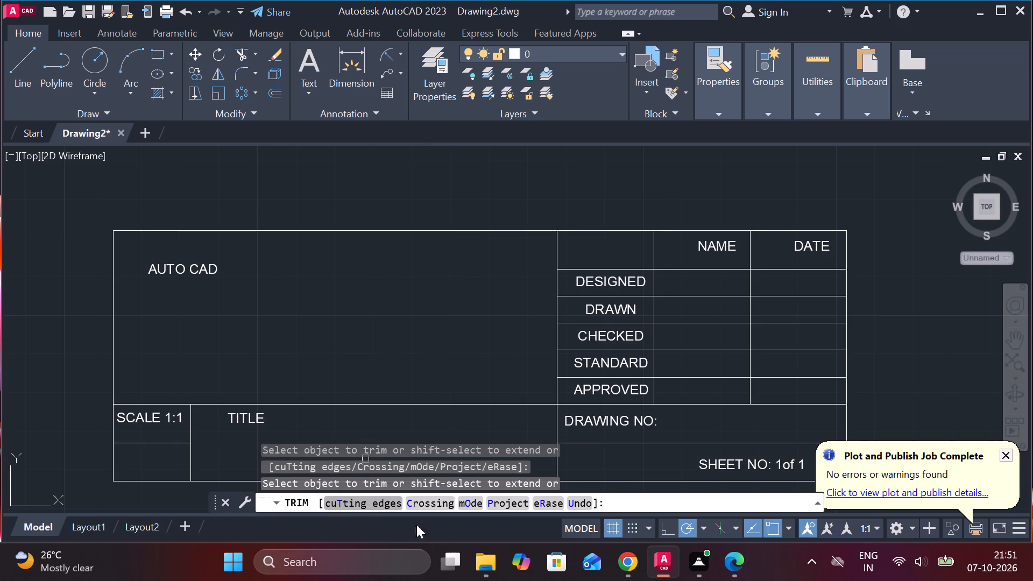
left_click(675, 443)
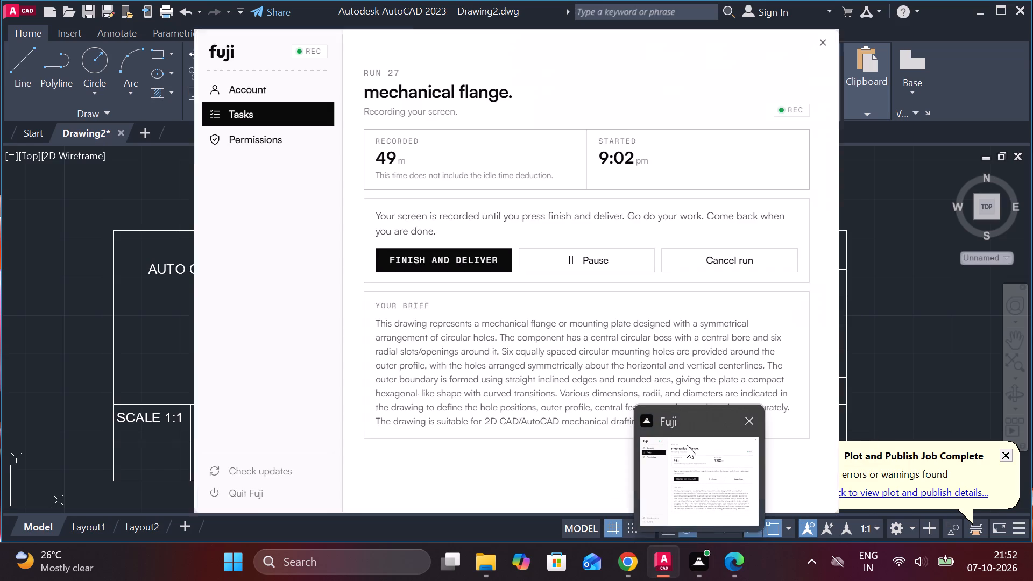
scroll(795, 166, "down", 1)
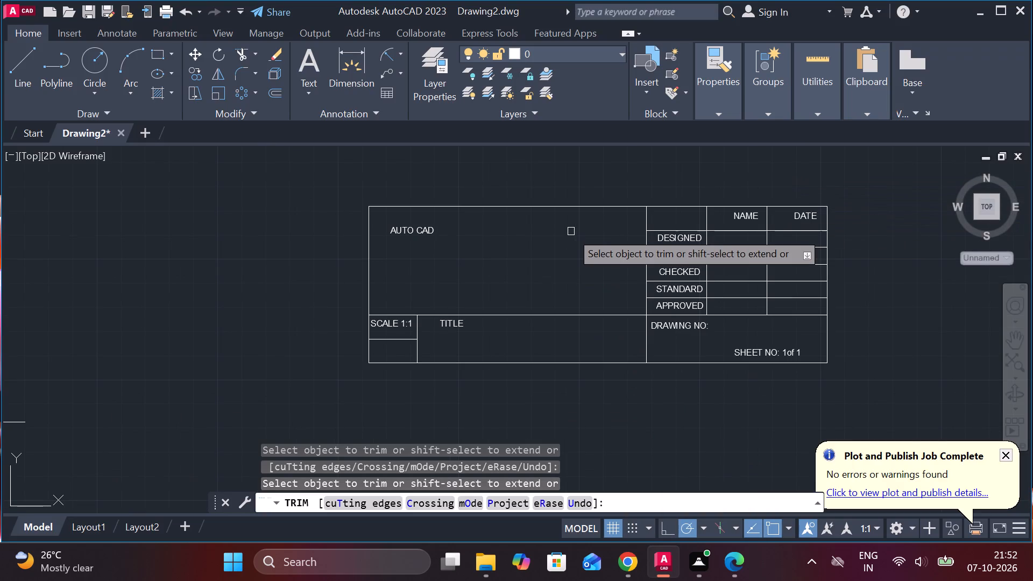
scroll(395, 202, "up", 2)
key("Escape")
Set the "AUTO CAD" text height to 10 and widen its frame so the text fits on one line.
double_click(465, 272)
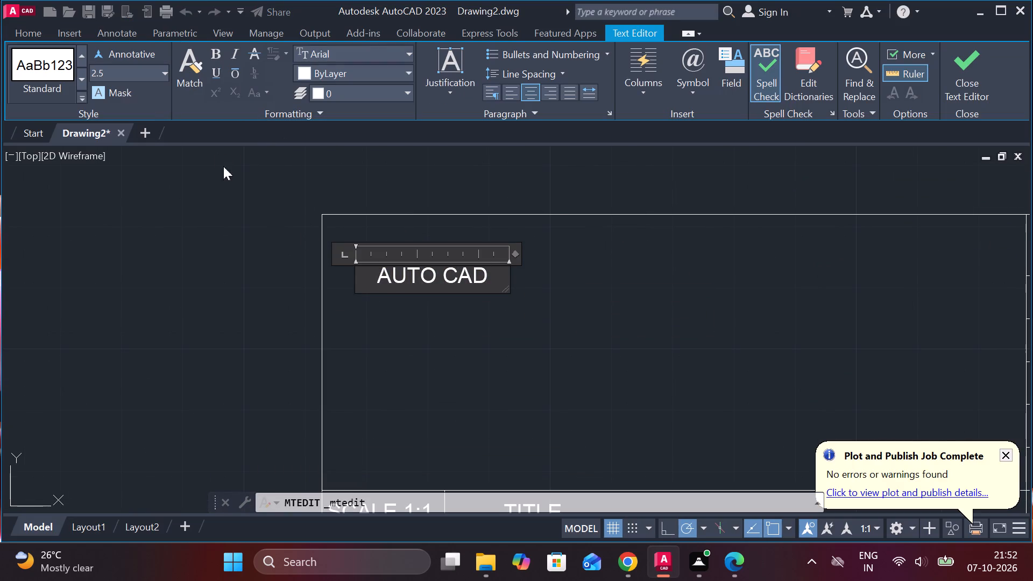
left_click_drag(497, 279, 369, 277)
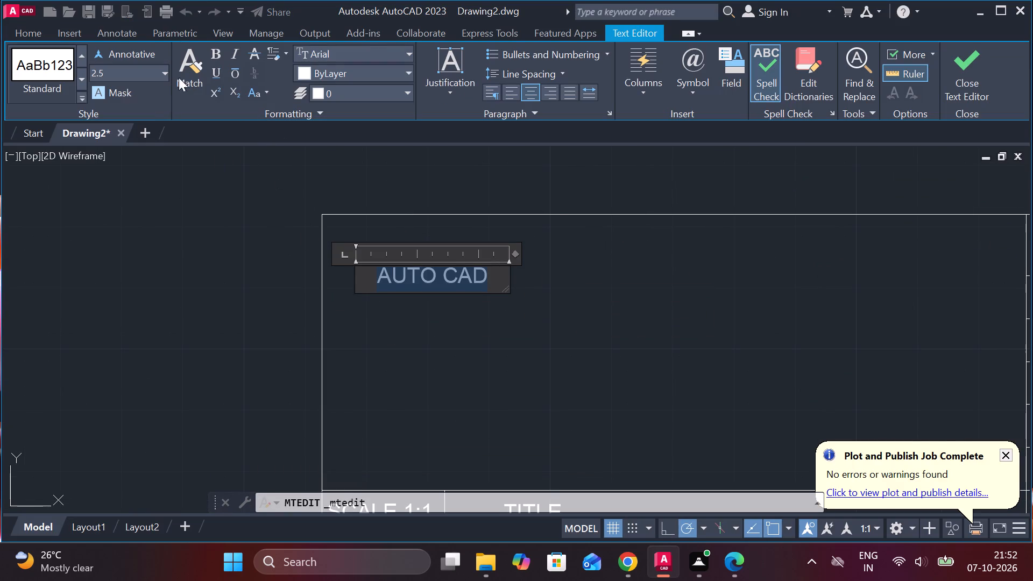
left_click(158, 70)
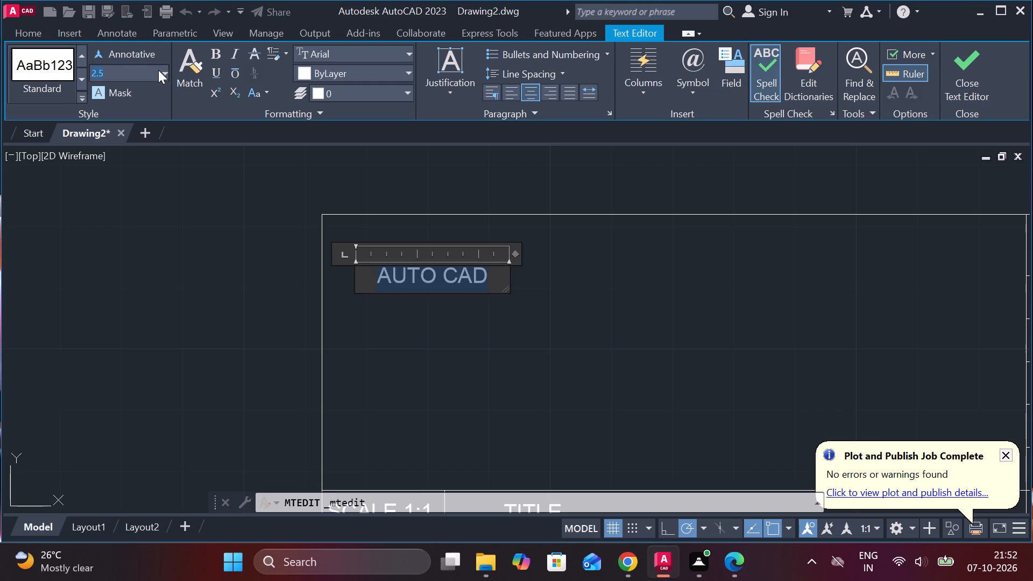
left_click(161, 73)
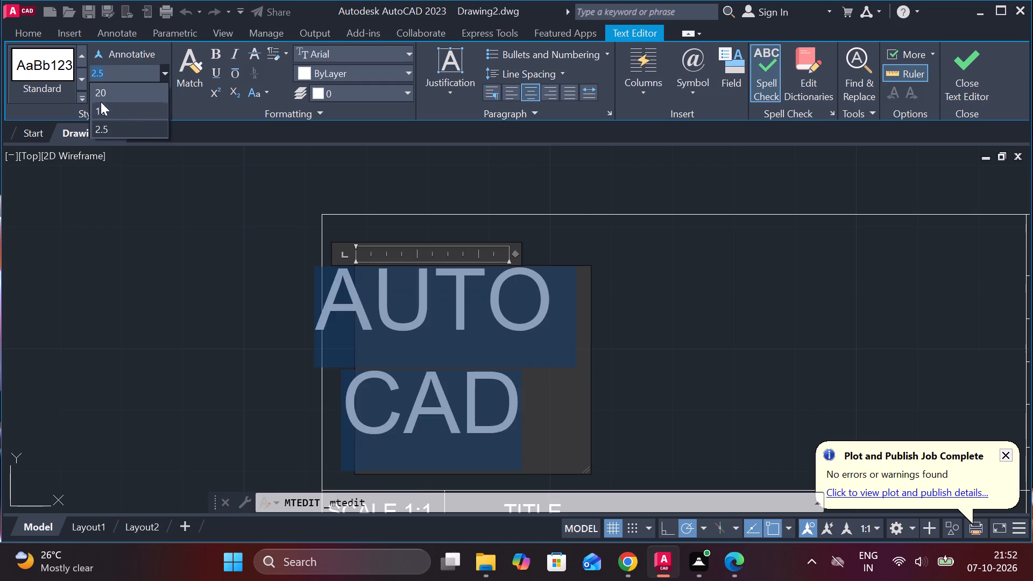
left_click(102, 107)
left_click_drag(589, 371, 701, 363)
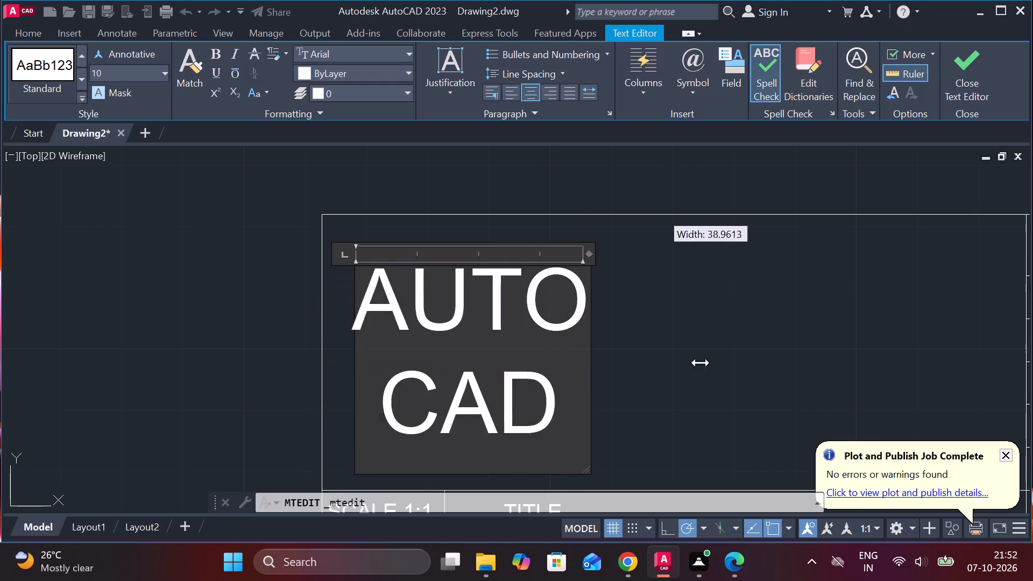
left_click_drag(701, 363, 998, 338)
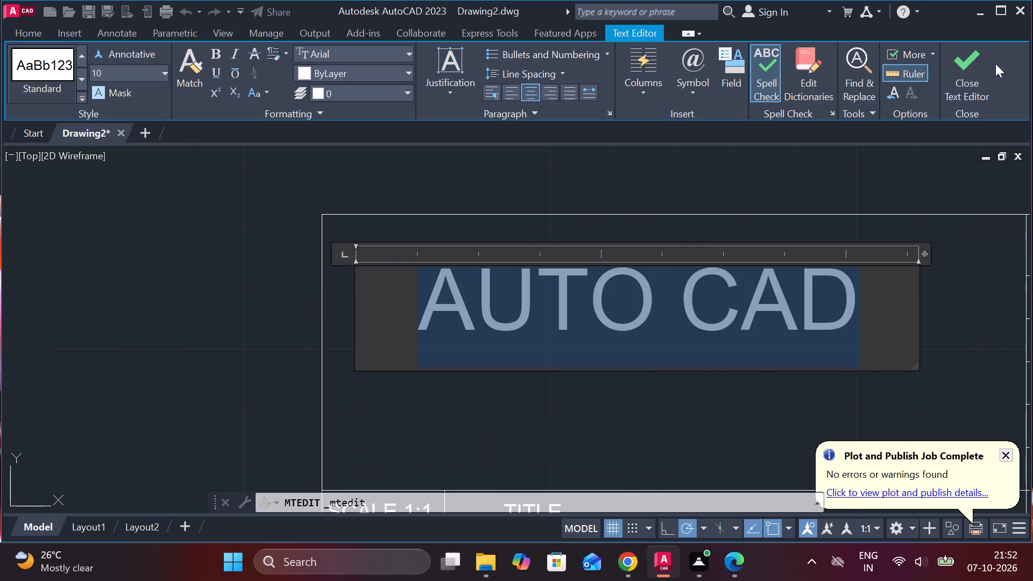
left_click(995, 65)
left_click(980, 83)
Move the "AUTO CAD" text slightly down and to the right to centre it in its large cell.
scroll(918, 235, "down", 2)
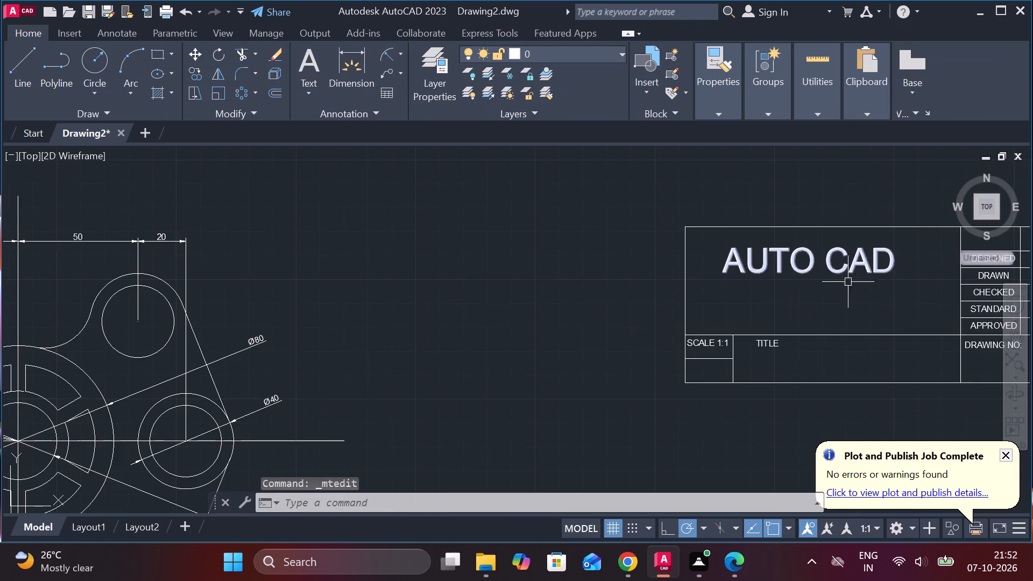
middle_click_drag(792, 277, 618, 246)
left_click(571, 217)
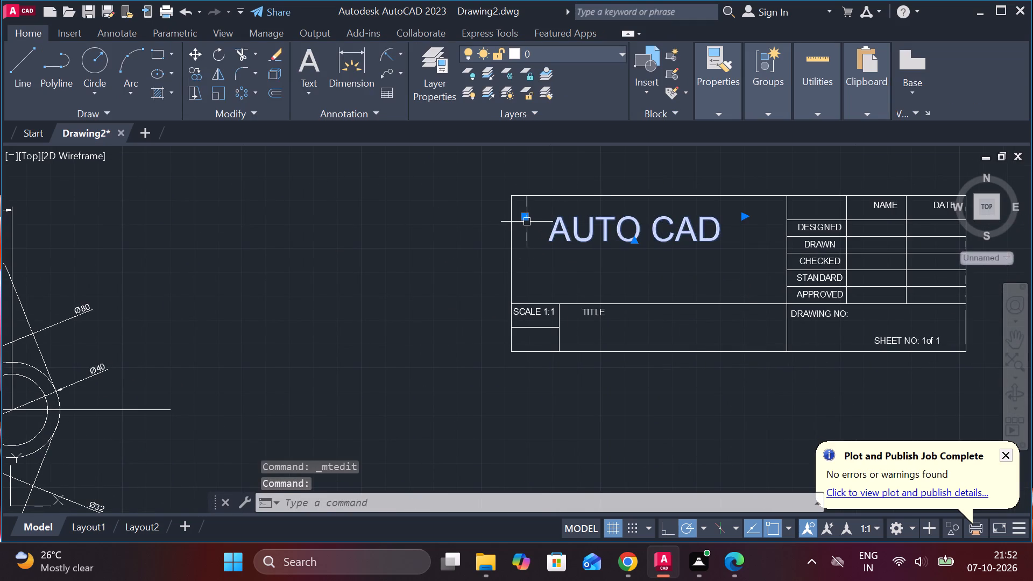
left_click(526, 220)
left_click(544, 239)
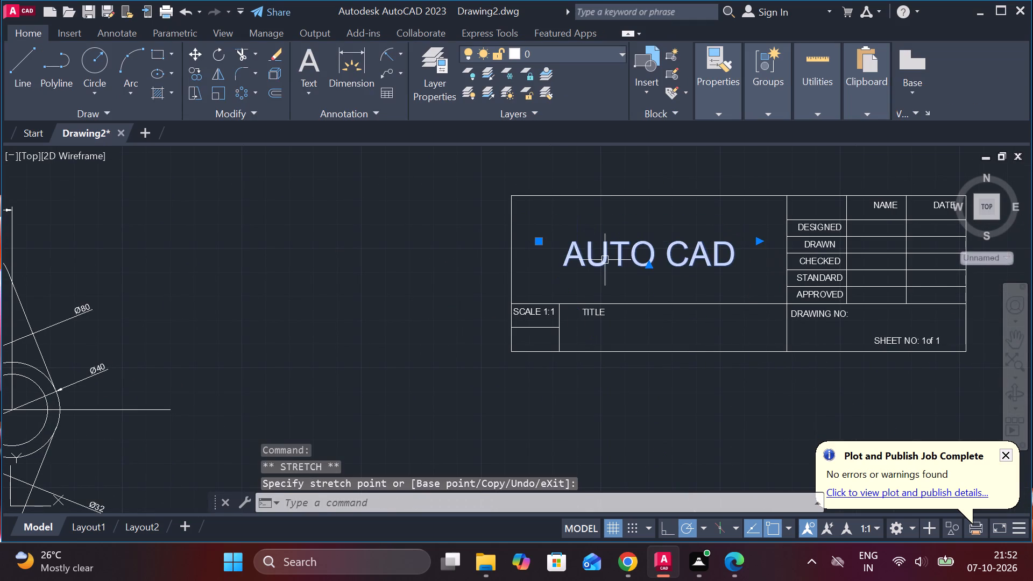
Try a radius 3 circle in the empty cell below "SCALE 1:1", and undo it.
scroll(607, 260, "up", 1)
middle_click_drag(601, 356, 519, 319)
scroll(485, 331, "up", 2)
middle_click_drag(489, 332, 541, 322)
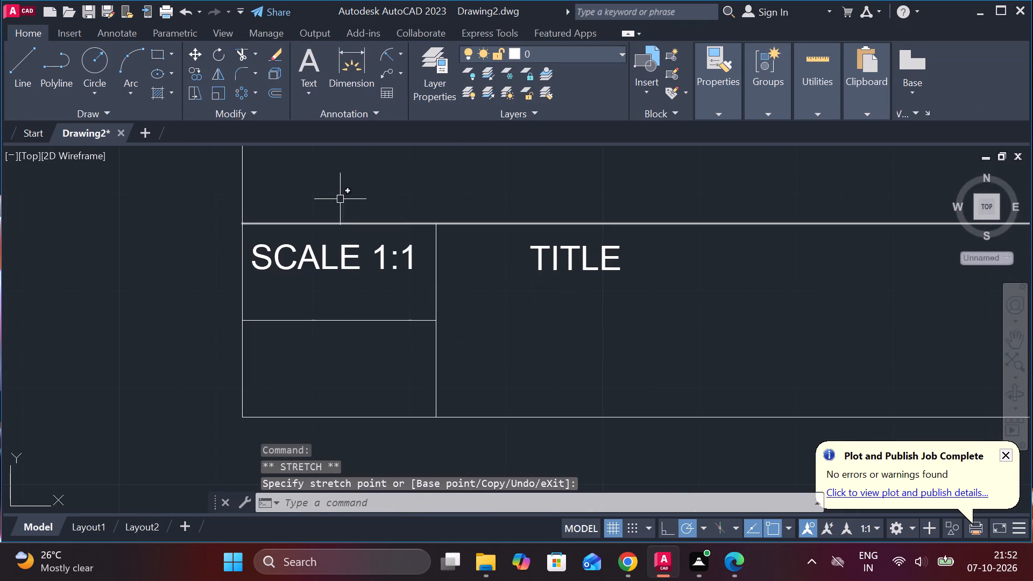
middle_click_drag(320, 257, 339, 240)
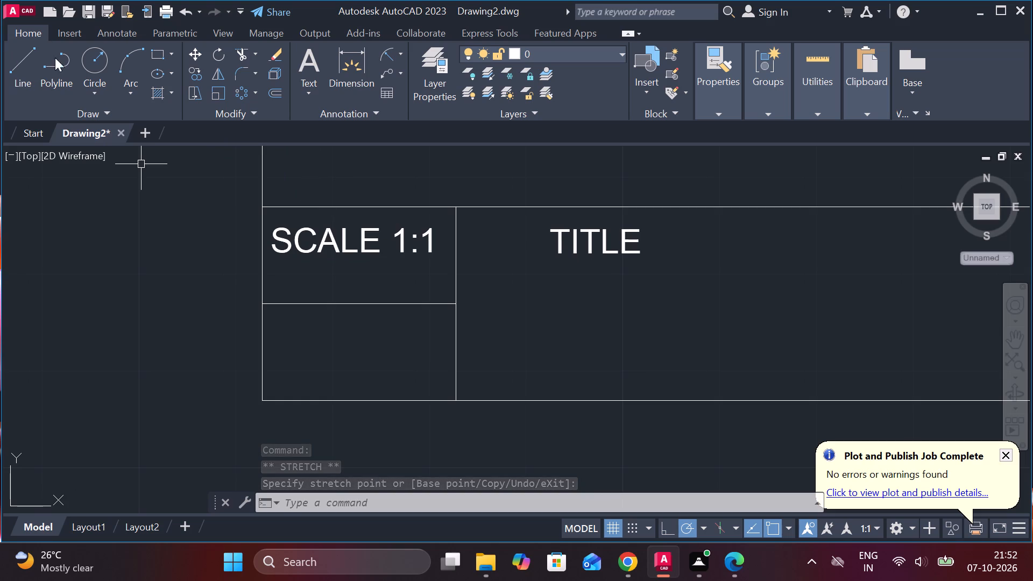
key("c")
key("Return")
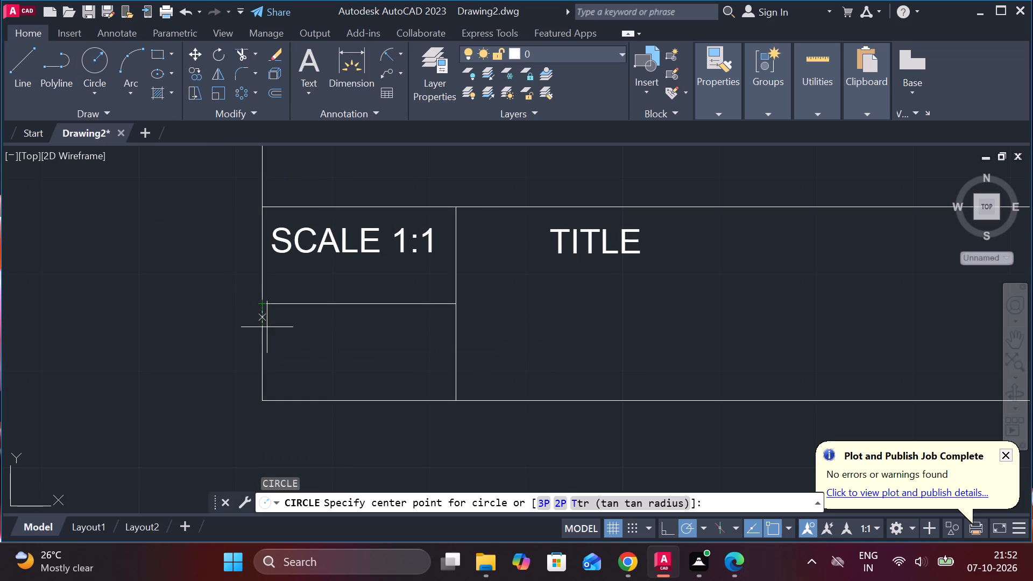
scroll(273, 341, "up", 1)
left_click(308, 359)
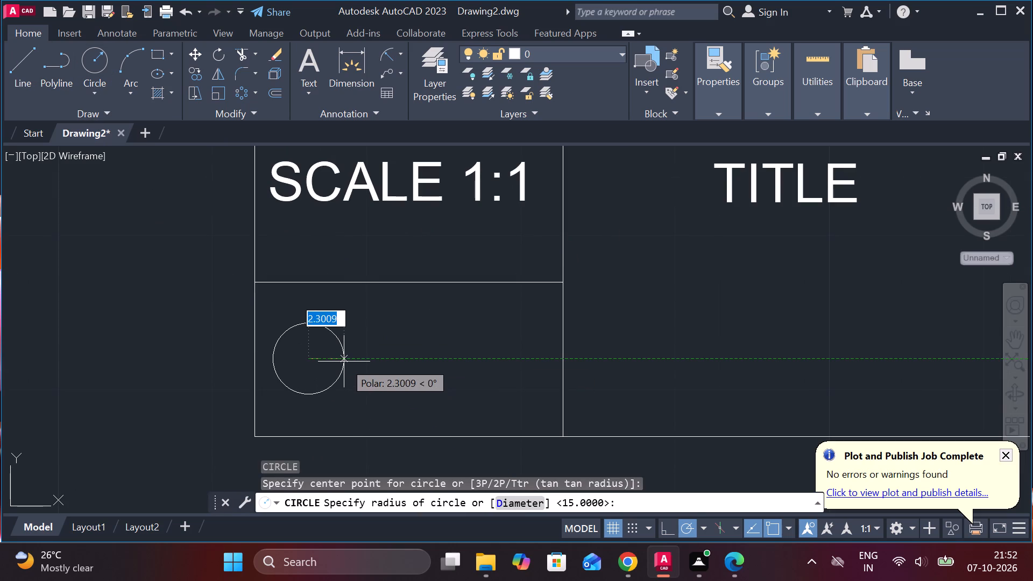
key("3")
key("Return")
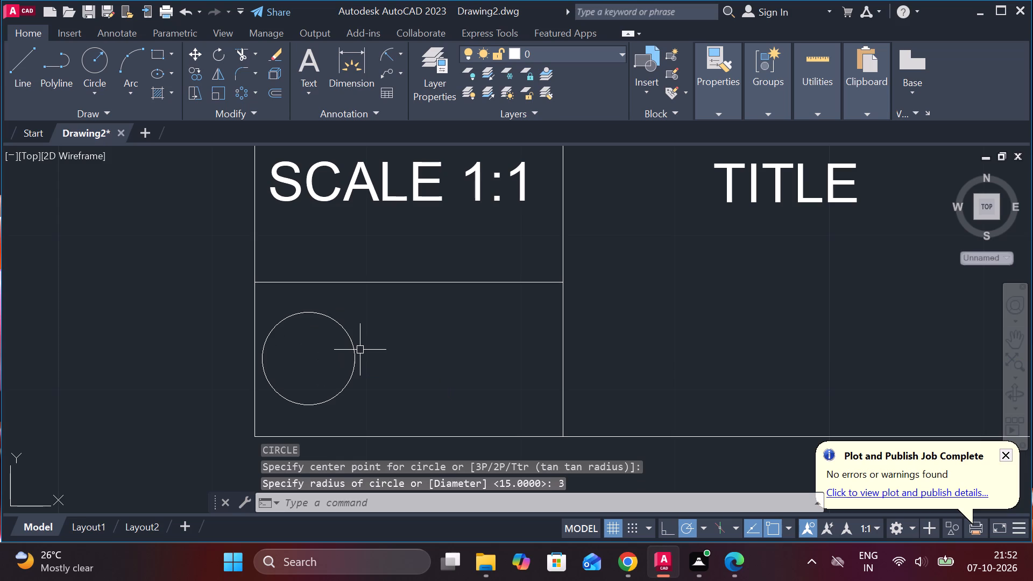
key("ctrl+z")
Draw two concentric circles of diameter 3 and 5 near the left side of the empty cell below "SCALE 1:1".
key("c")
key("Return")
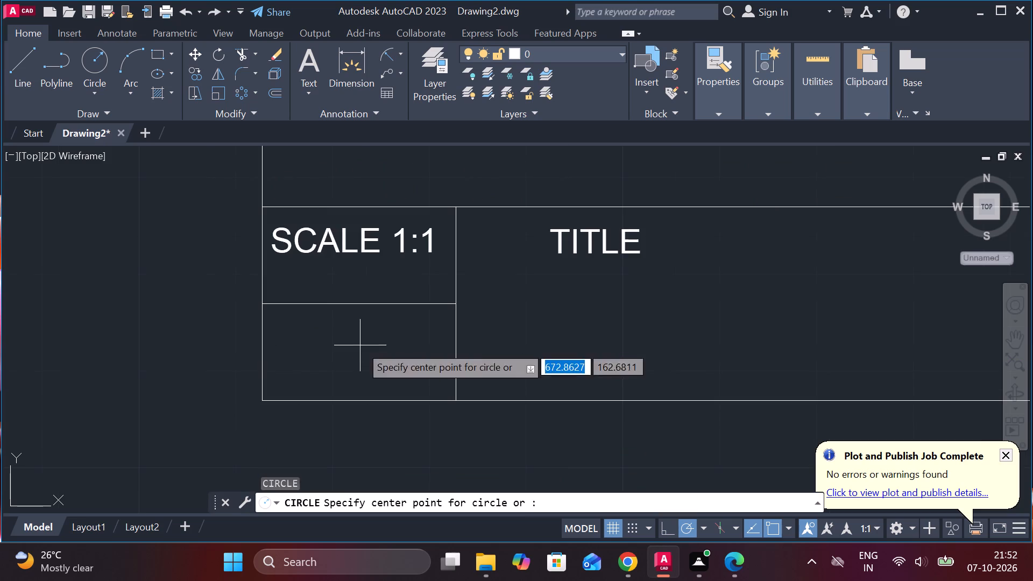
left_click(294, 349)
key("d")
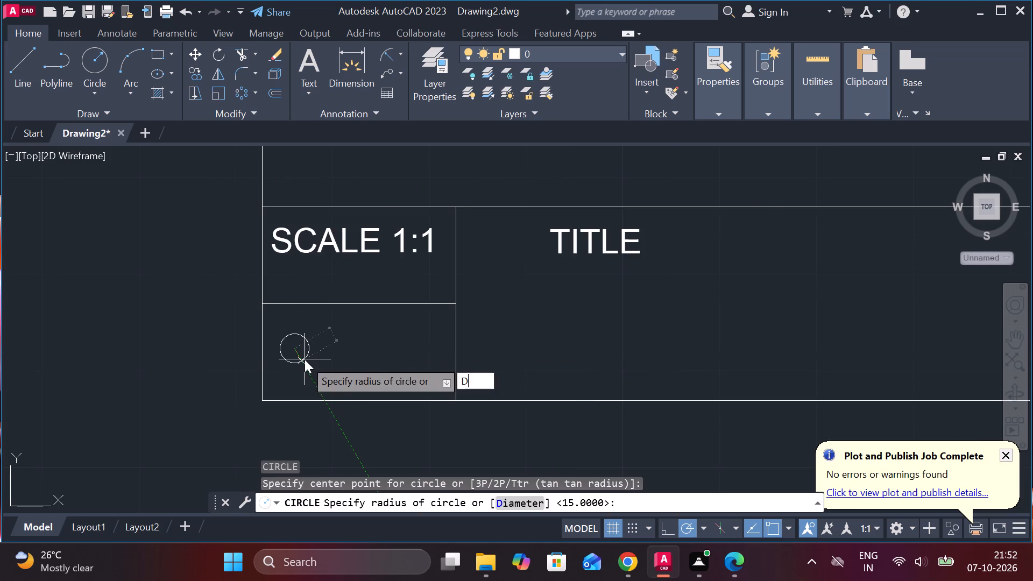
key("Return")
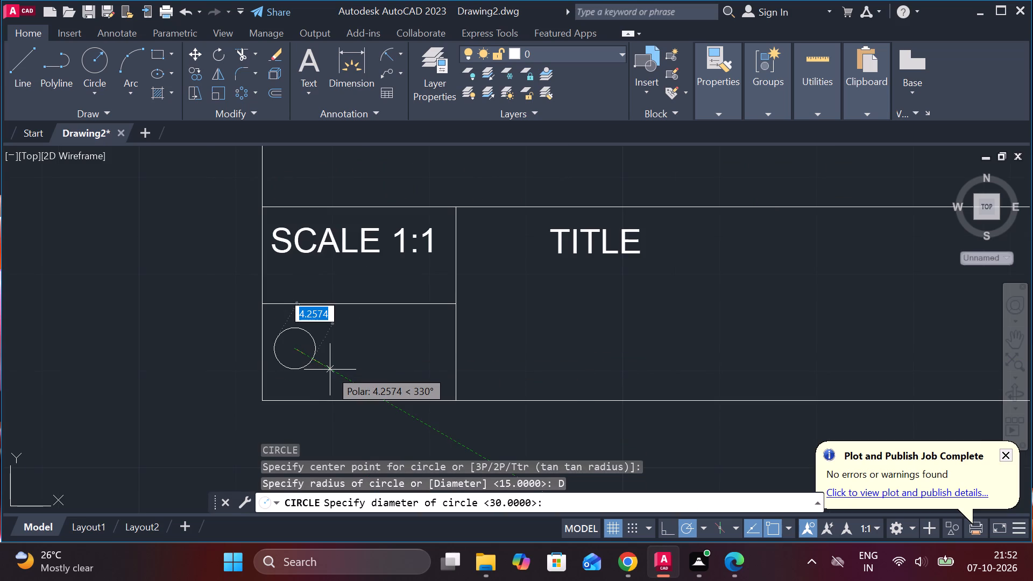
key("3")
key("Return")
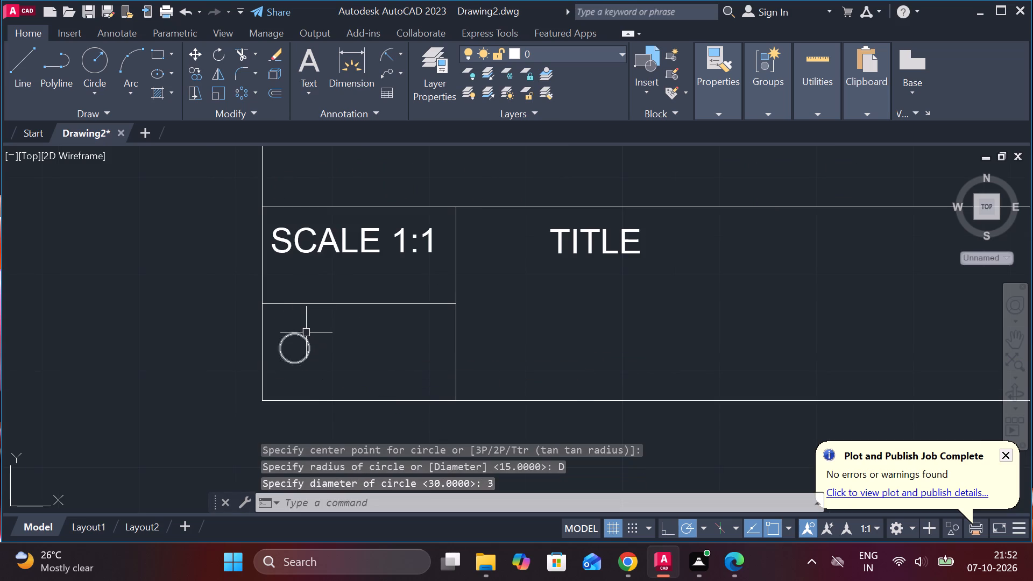
key("space")
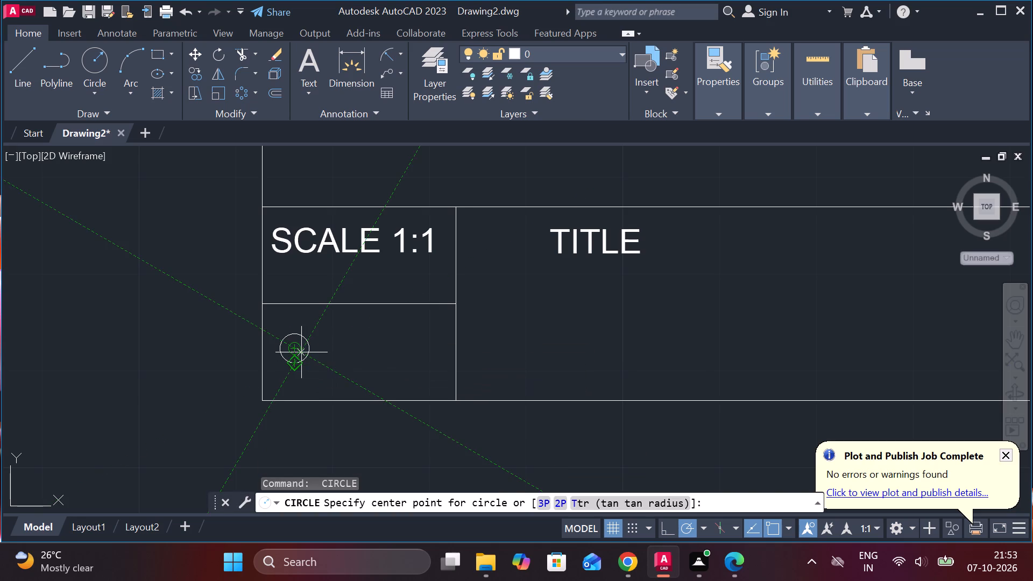
scroll(301, 352, "up", 3)
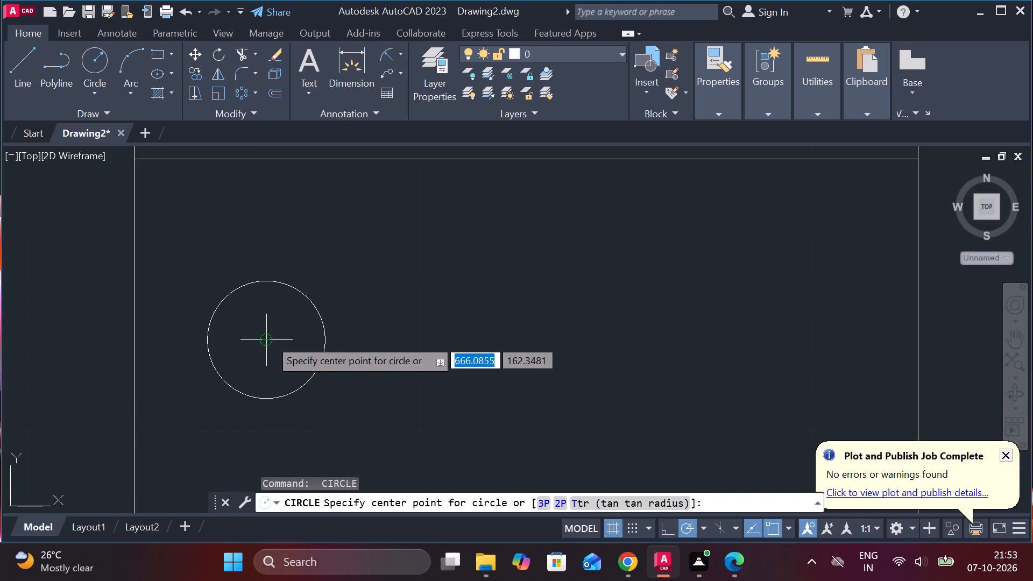
left_click(270, 339)
key("d")
key("Return")
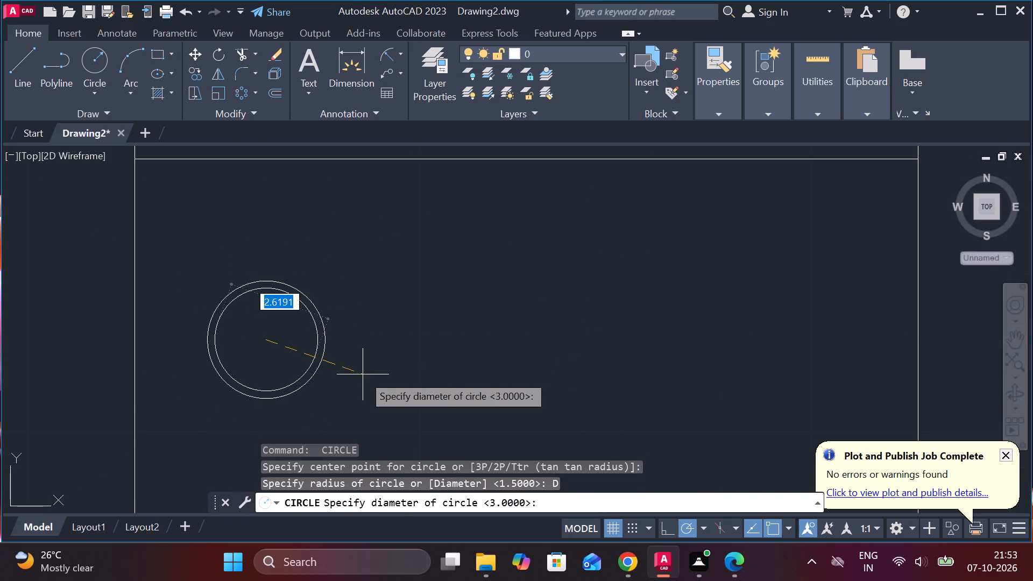
key("5")
key("Return")
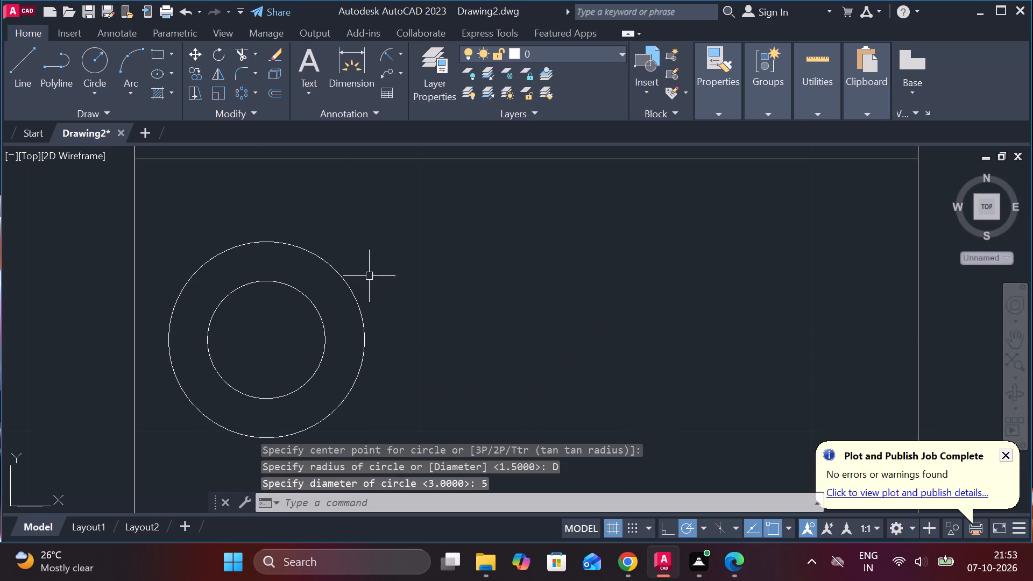
key("Escape")
Draw a vertical line about 10.7 units right of the circles' centre, level with the outer circle's top and bottom.
left_click(23, 68)
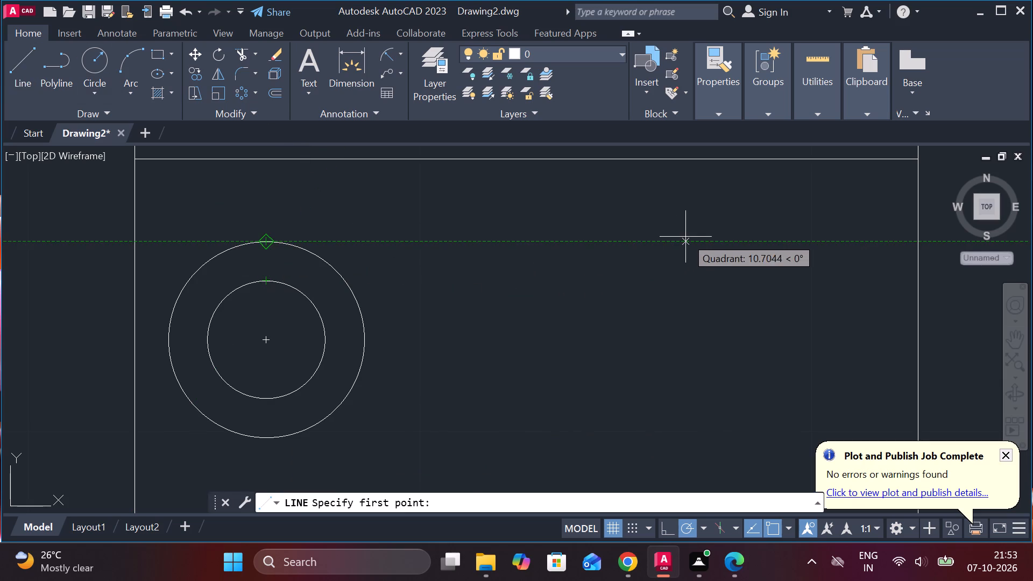
left_click(685, 237)
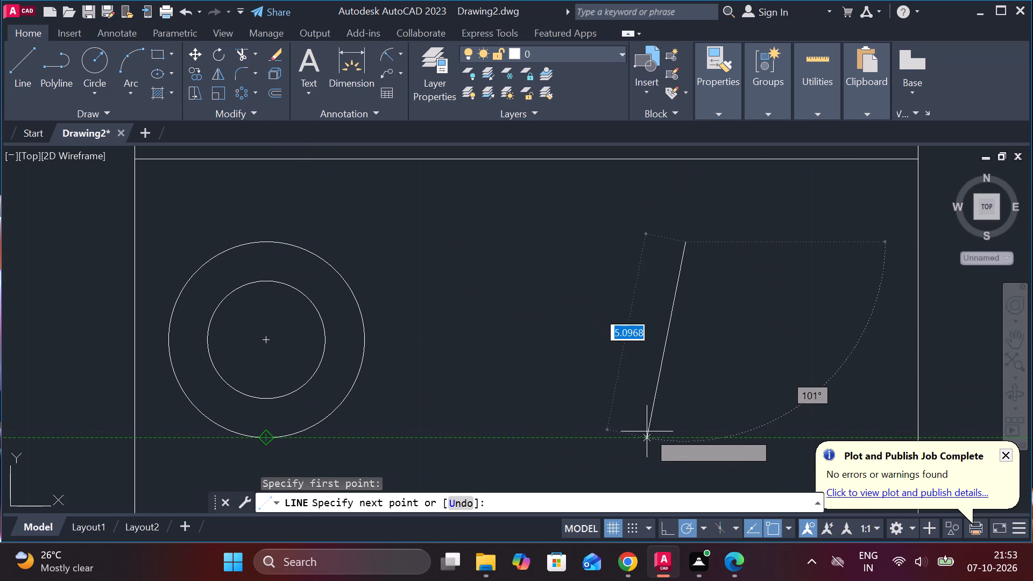
left_click(691, 438)
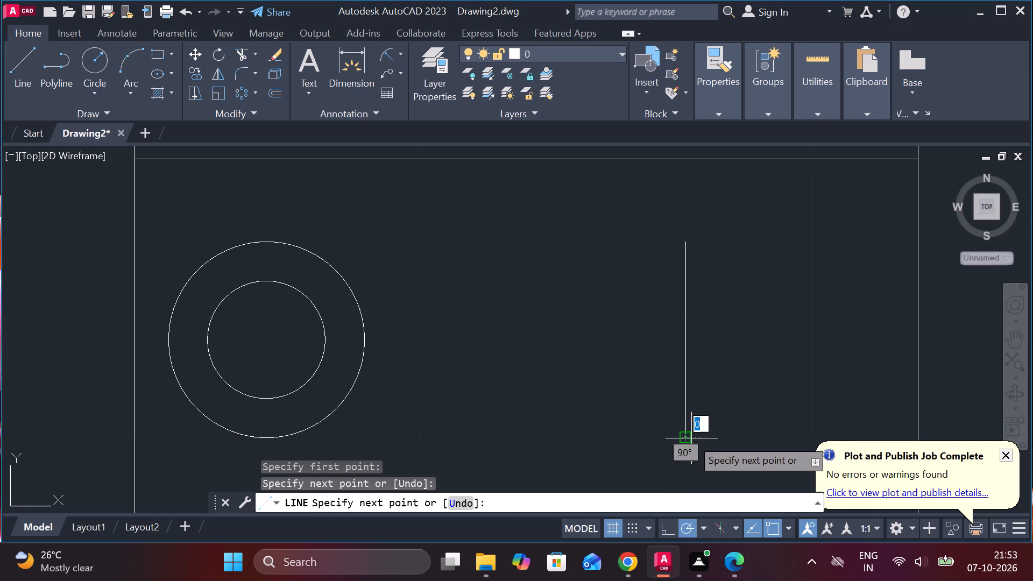
key("Escape")
Draw a shorter vertical line between the circles and the first line, starting level with the inner circle's top, and join both lines' ends into a tapered outline.
key("space")
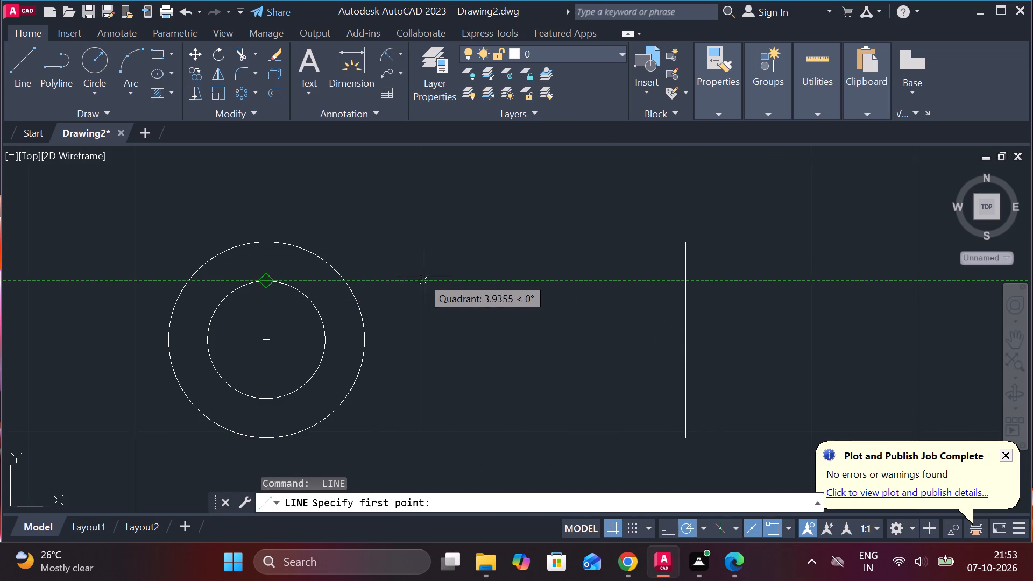
left_click(451, 282)
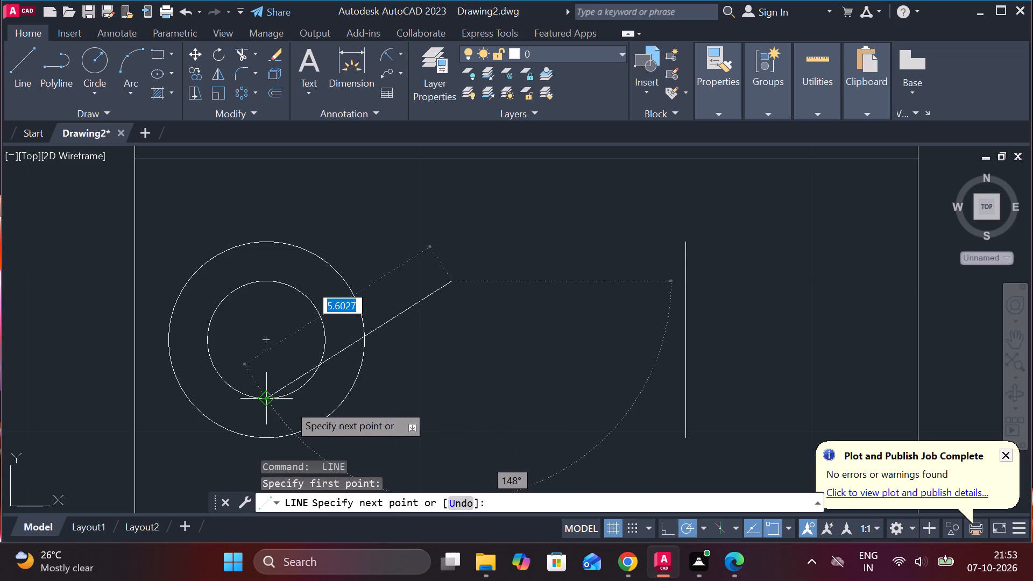
left_click(445, 417)
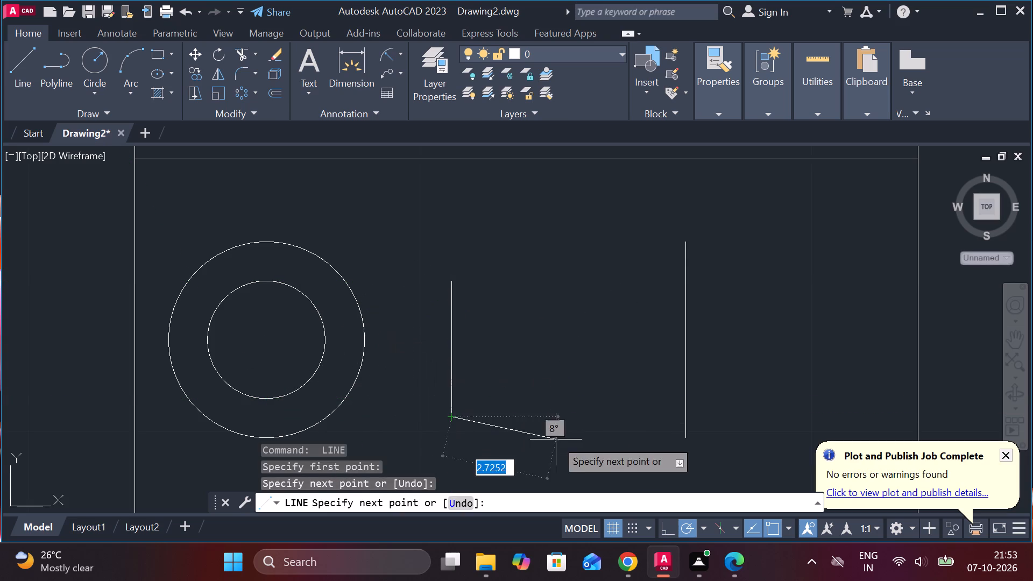
scroll(649, 429, "up", 2)
middle_click_drag(640, 447, 548, 402)
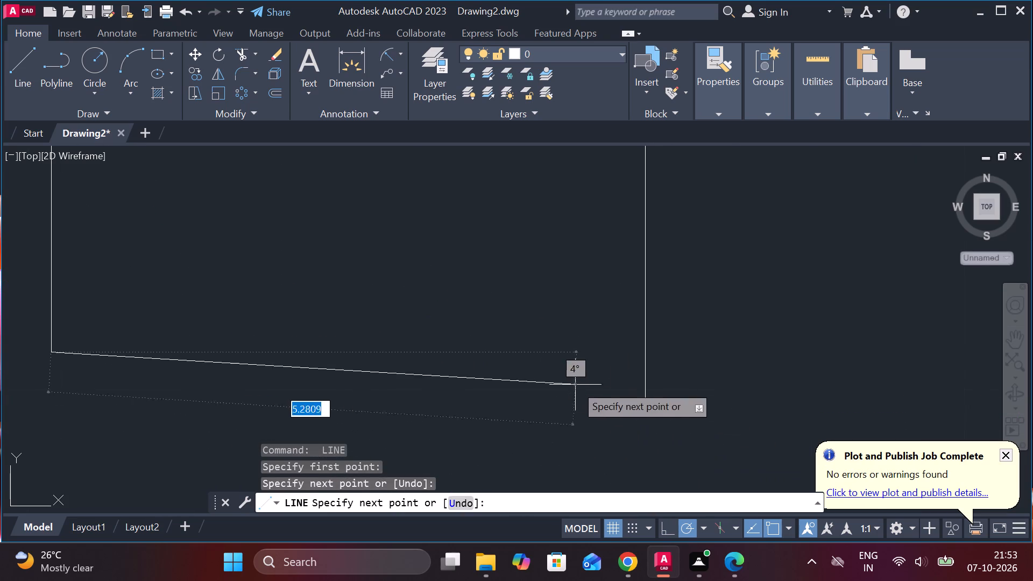
left_click(647, 407)
scroll(735, 362, "down", 2)
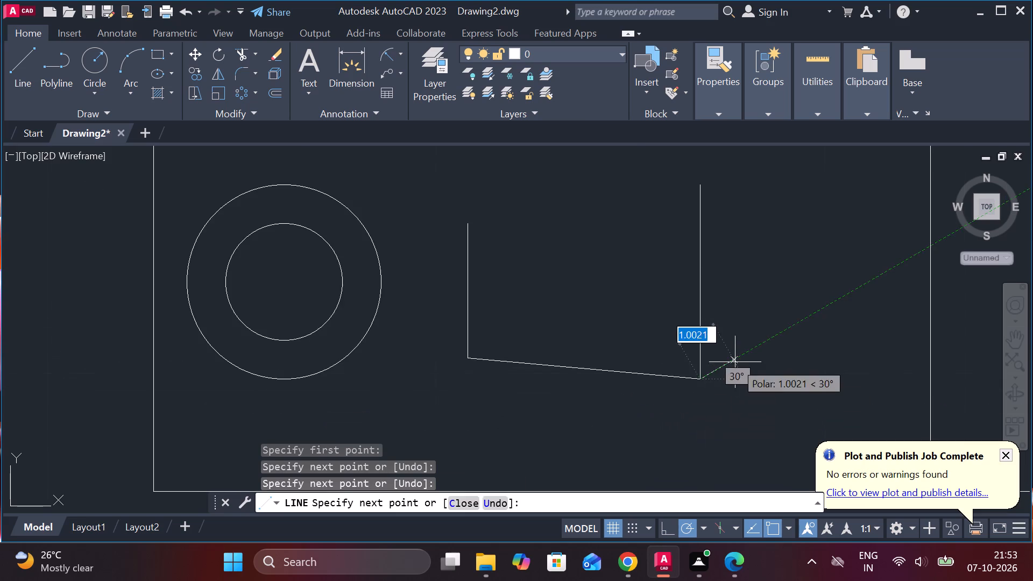
key("Escape")
key("space")
left_click(466, 231)
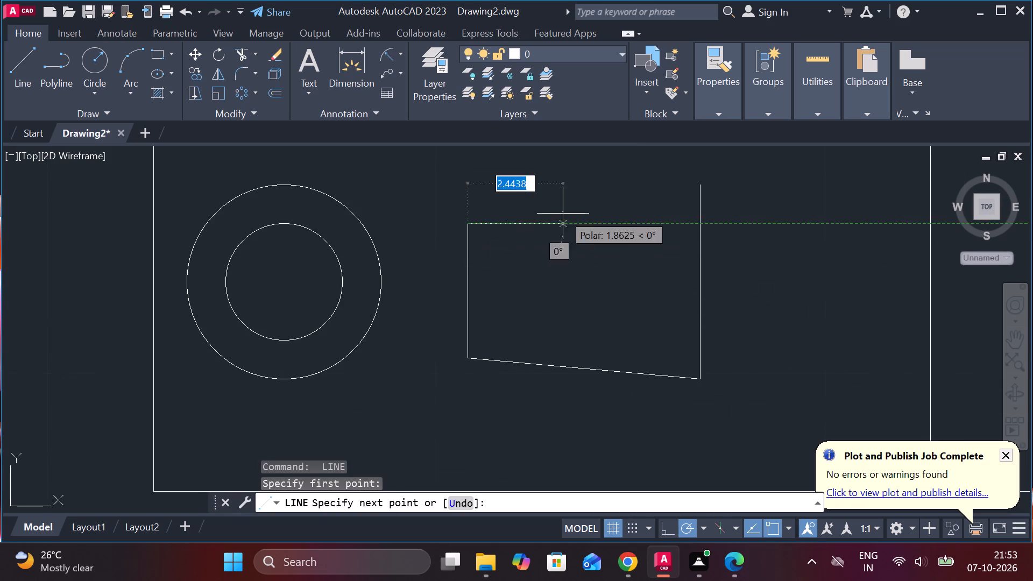
left_click(704, 185)
key("Escape")
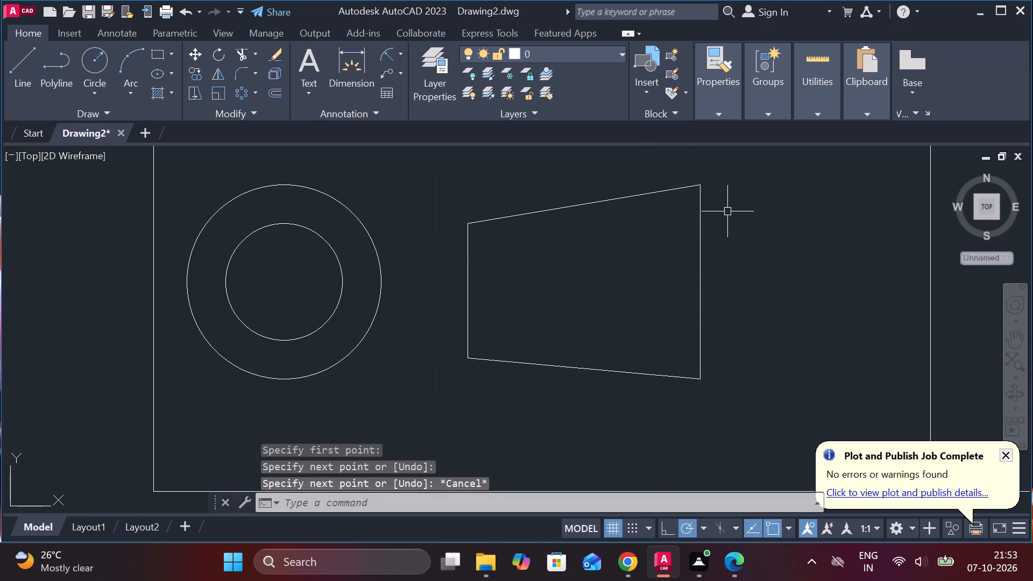
Draw a horizontal centre line through the circles' centre and the tapered outline, extending slightly past both.
left_click(29, 61)
scroll(230, 222, "down", 1)
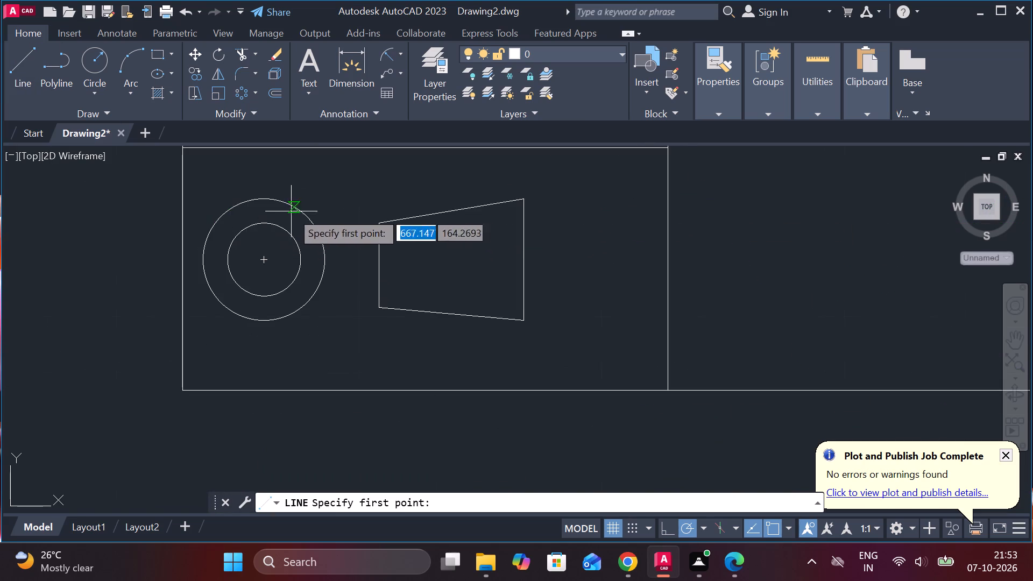
middle_click_drag(325, 219, 487, 240)
scroll(330, 330, "up", 1)
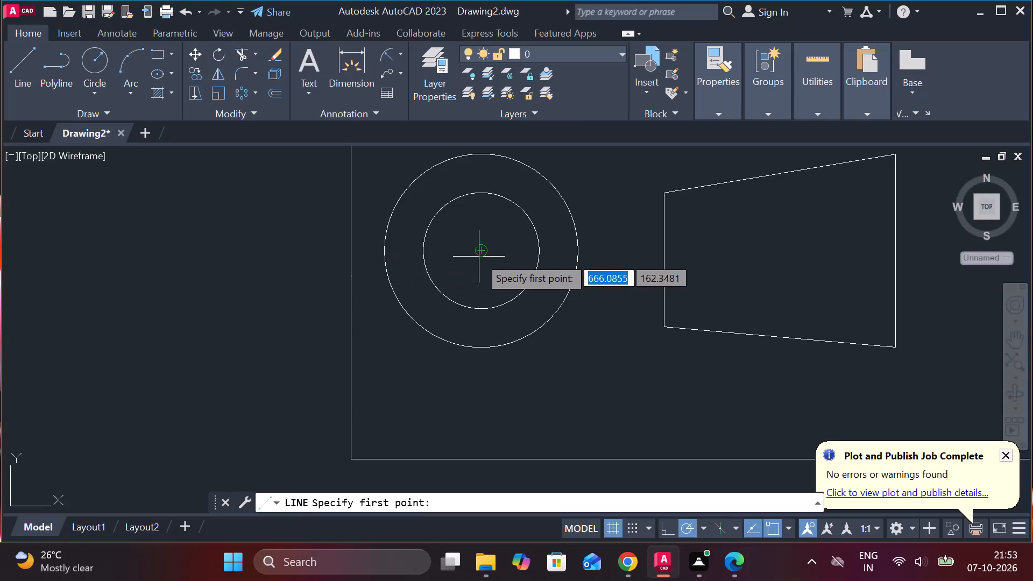
left_click(371, 252)
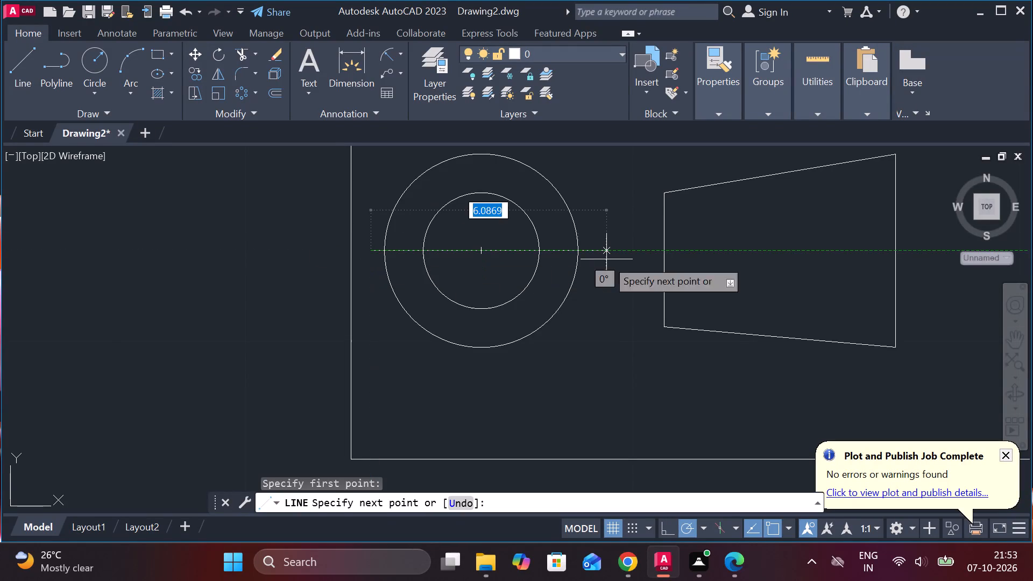
middle_click_drag(606, 259, 284, 278)
left_click(642, 270)
key("Escape")
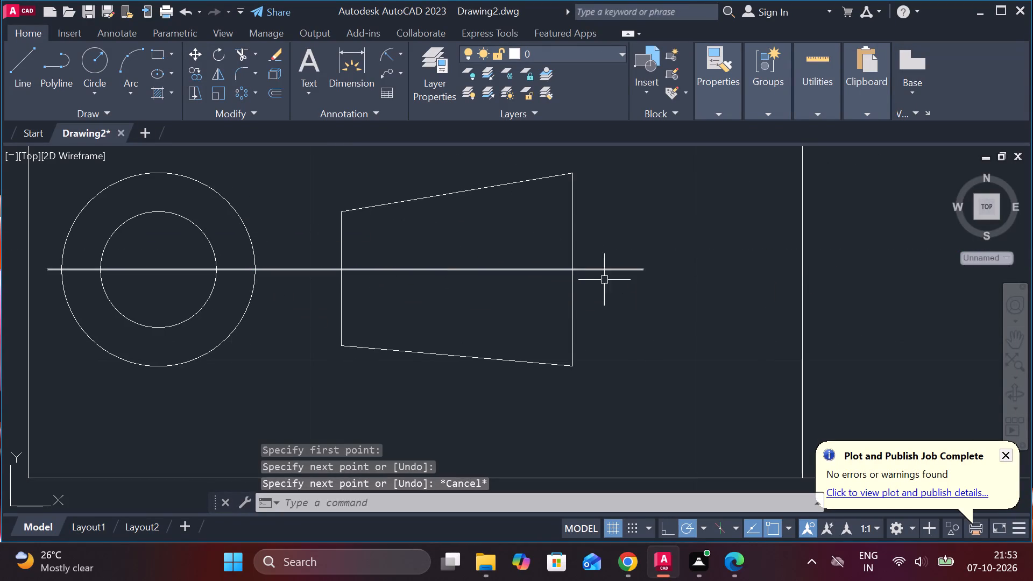
Draw a vertical centre line through the circles' centre, extending slightly above and below the outer circle.
key("space")
scroll(365, 257, "down", 1)
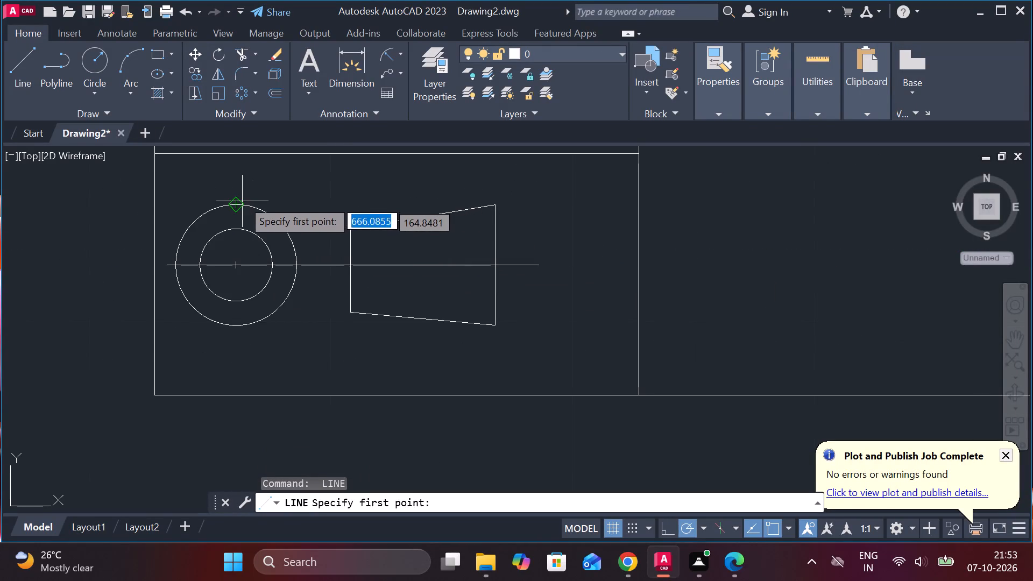
left_click(239, 180)
left_click(227, 369)
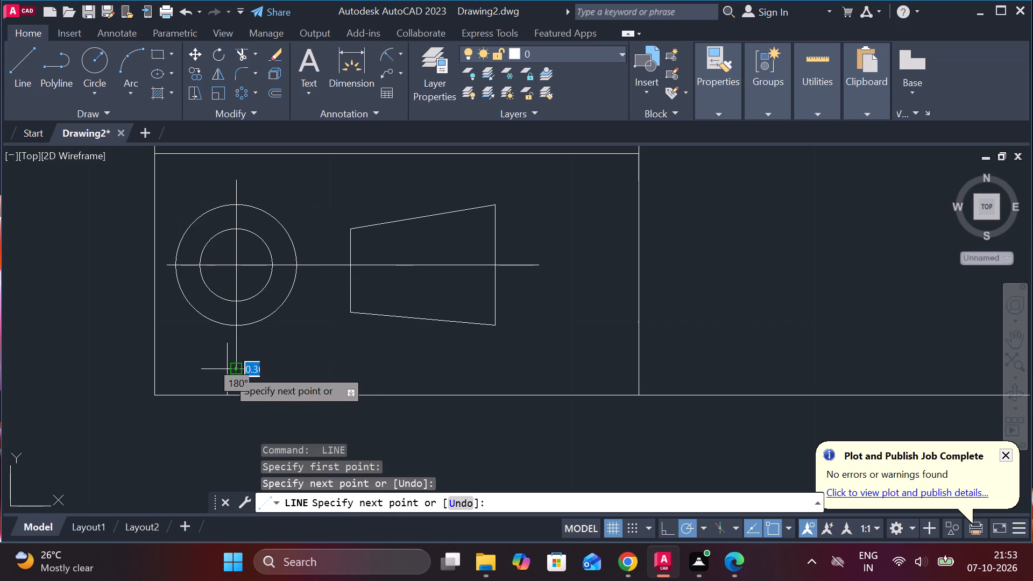
key("Escape")
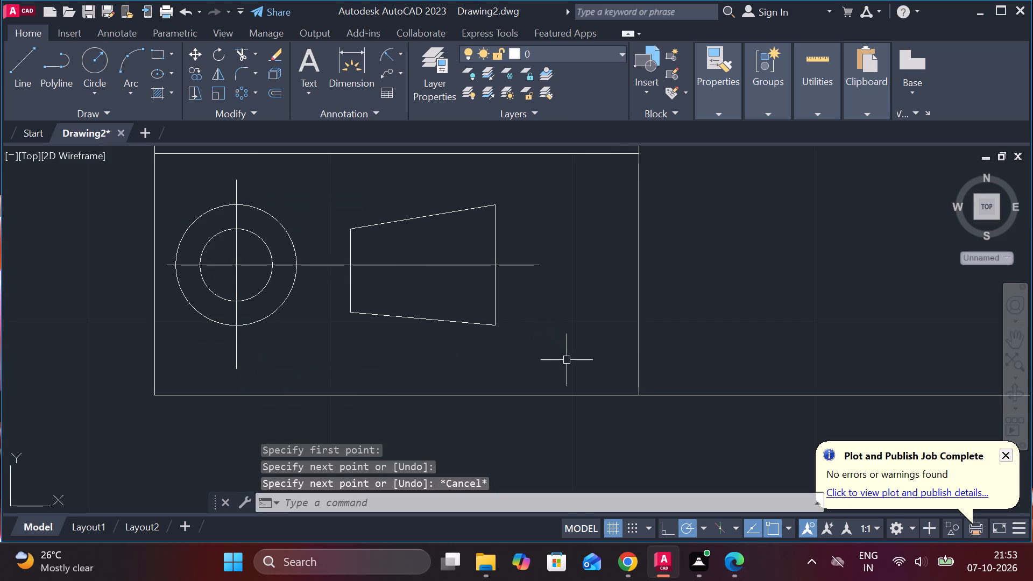
Move the whole projection symbol about 2 units to the right to centre it in its cell.
left_click(570, 360)
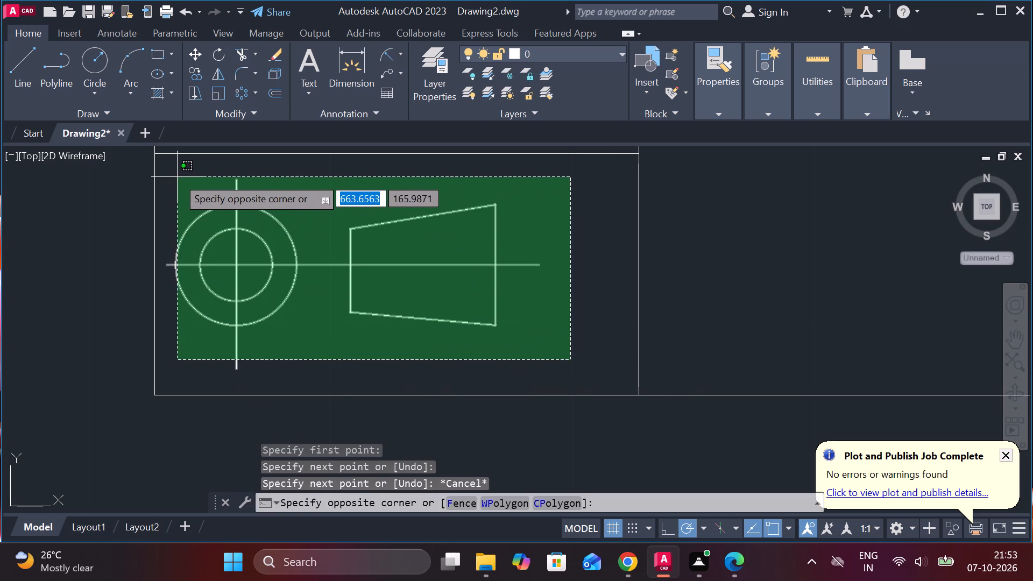
left_click(162, 174)
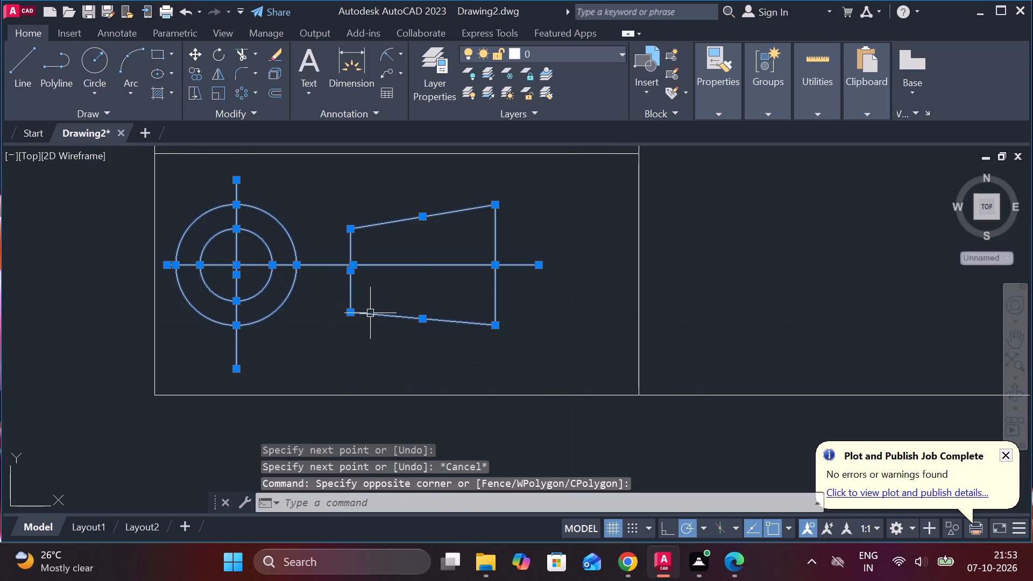
key("m")
key("Return")
left_click(322, 229)
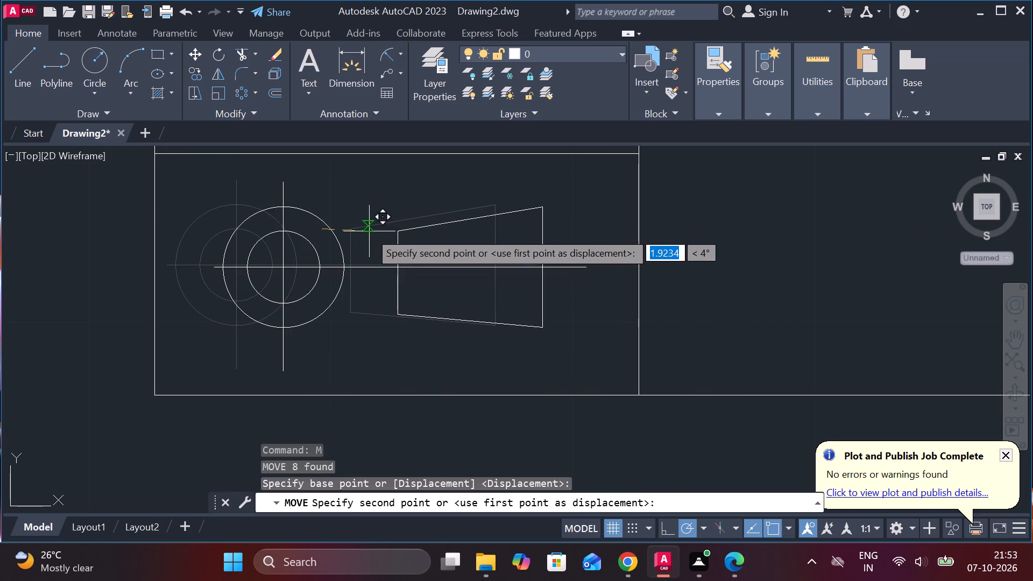
left_click(379, 231)
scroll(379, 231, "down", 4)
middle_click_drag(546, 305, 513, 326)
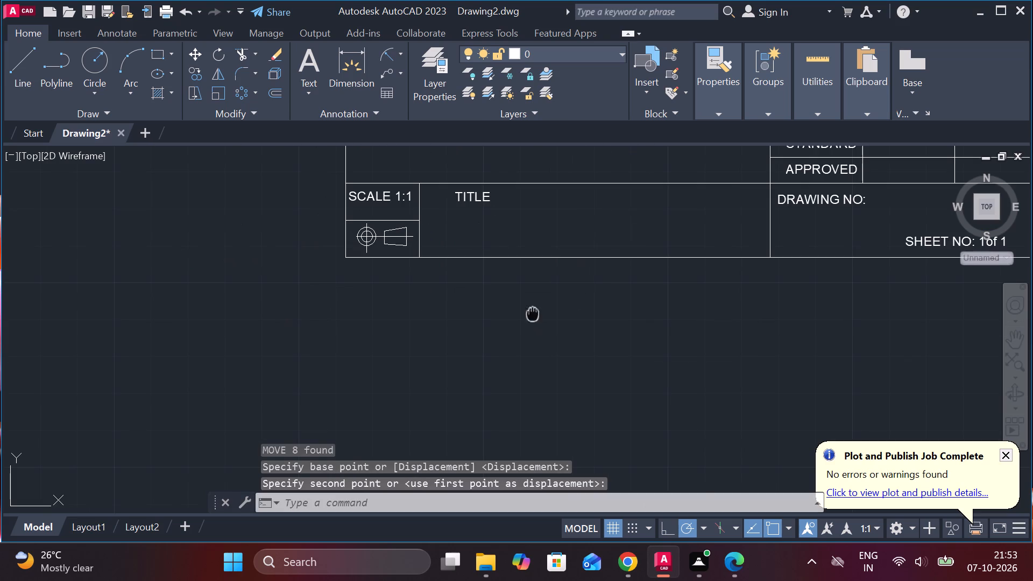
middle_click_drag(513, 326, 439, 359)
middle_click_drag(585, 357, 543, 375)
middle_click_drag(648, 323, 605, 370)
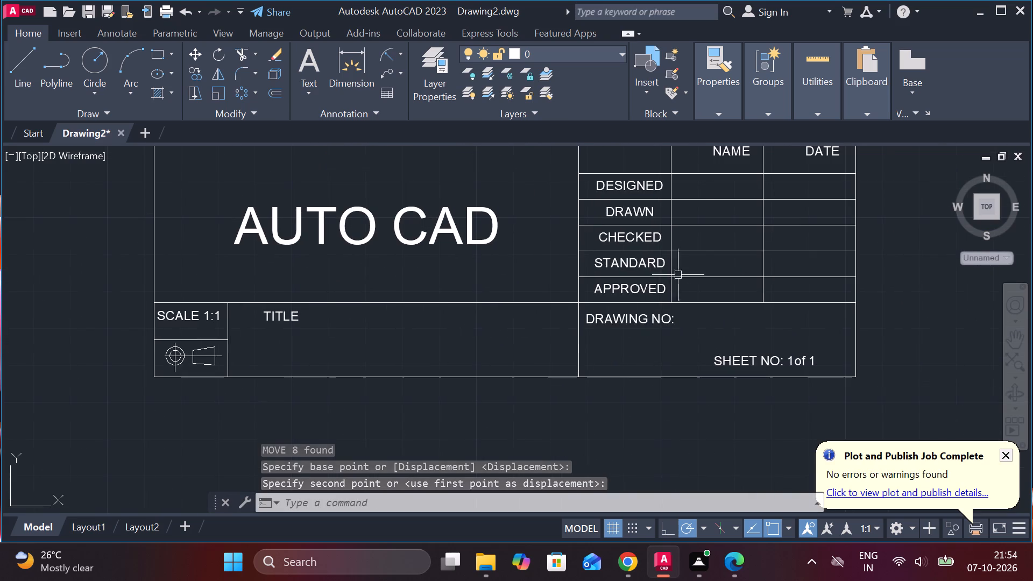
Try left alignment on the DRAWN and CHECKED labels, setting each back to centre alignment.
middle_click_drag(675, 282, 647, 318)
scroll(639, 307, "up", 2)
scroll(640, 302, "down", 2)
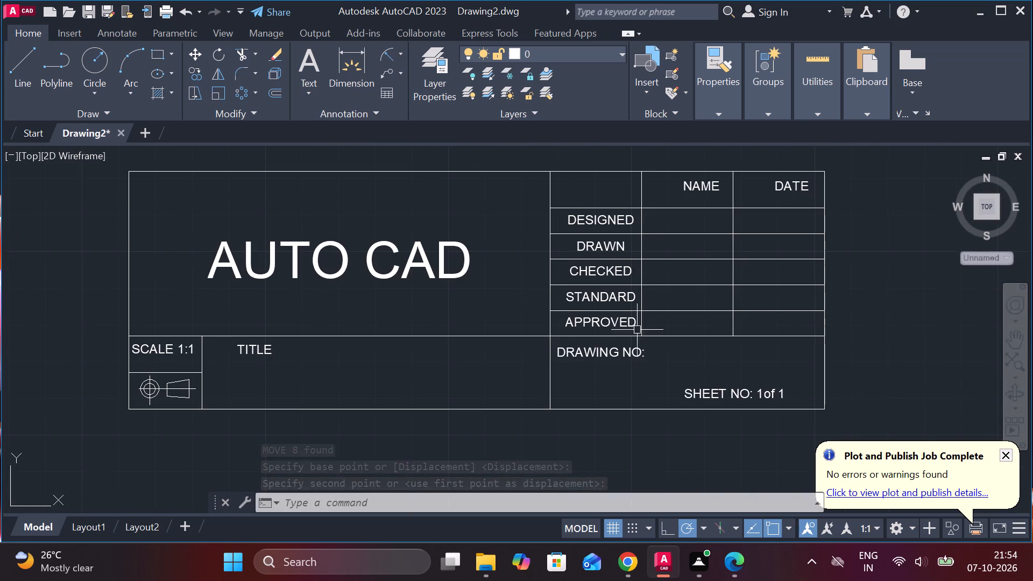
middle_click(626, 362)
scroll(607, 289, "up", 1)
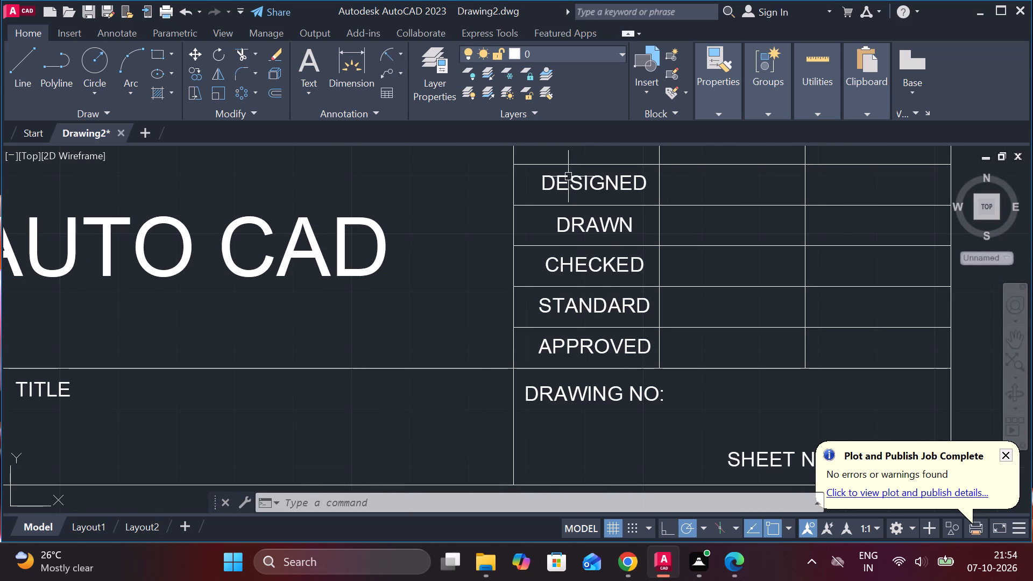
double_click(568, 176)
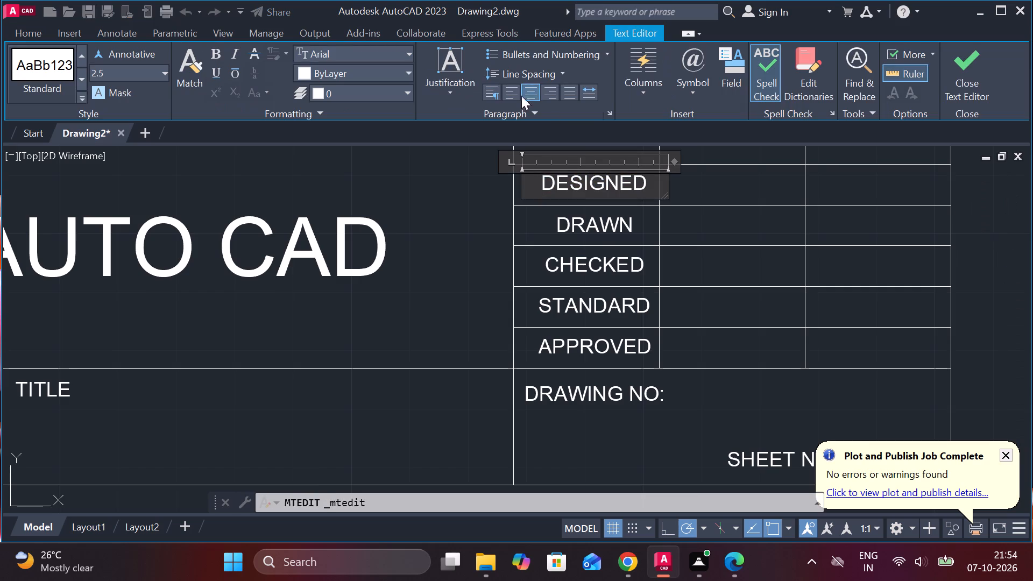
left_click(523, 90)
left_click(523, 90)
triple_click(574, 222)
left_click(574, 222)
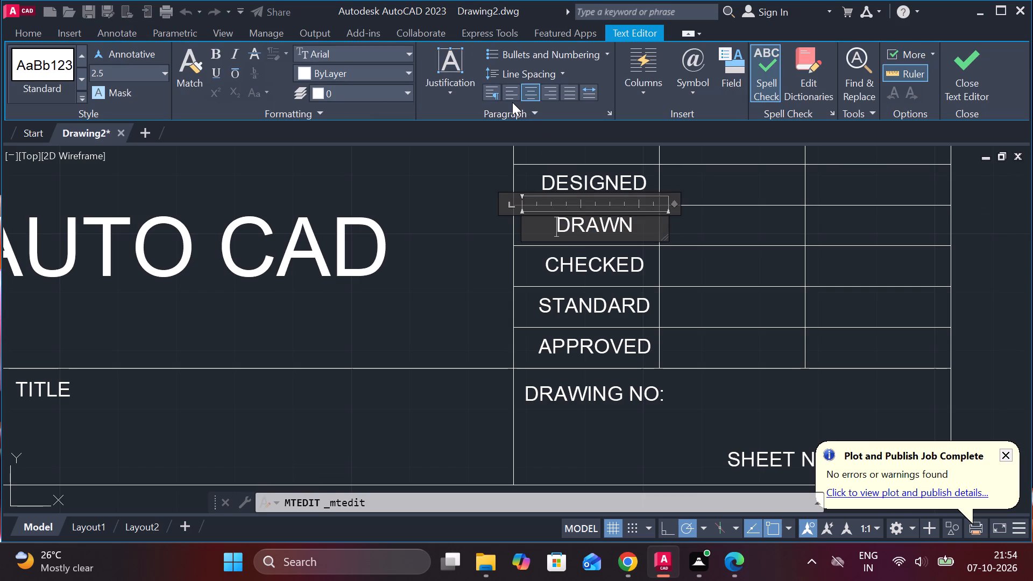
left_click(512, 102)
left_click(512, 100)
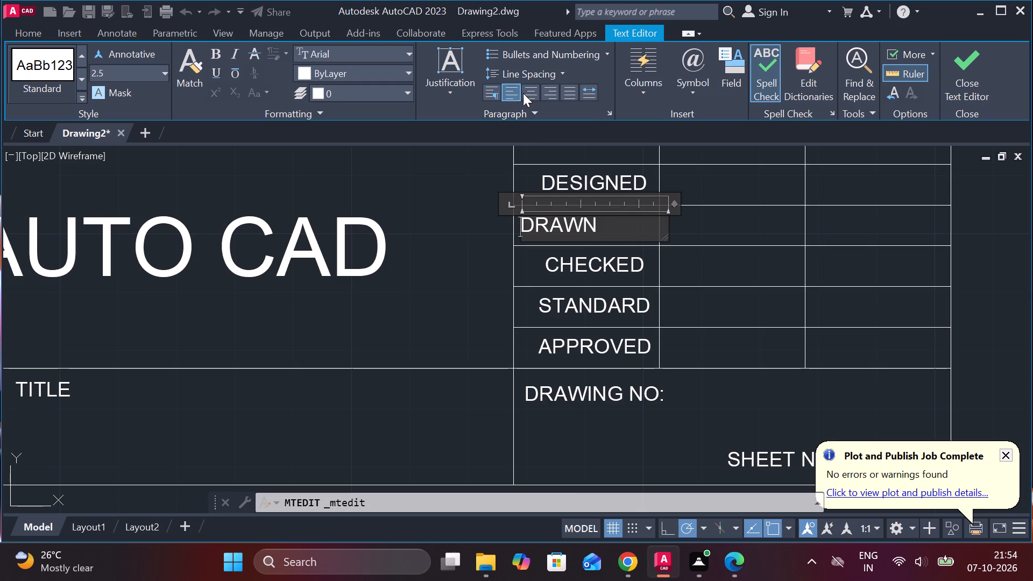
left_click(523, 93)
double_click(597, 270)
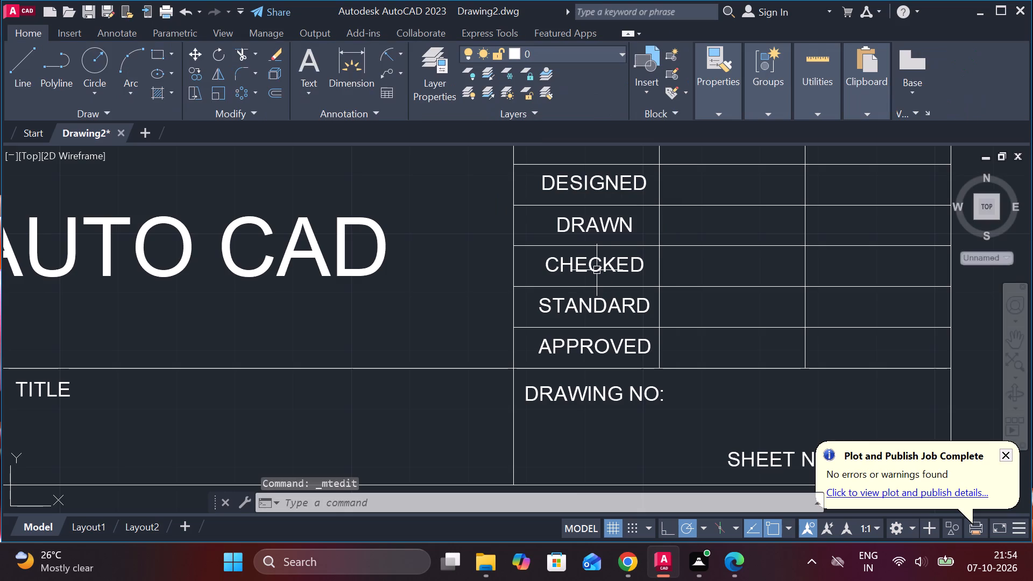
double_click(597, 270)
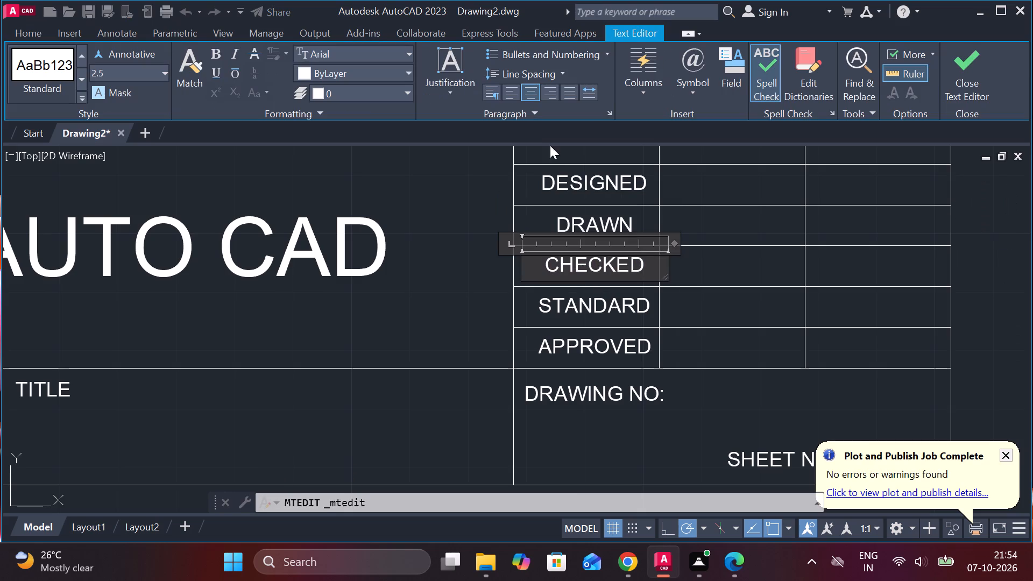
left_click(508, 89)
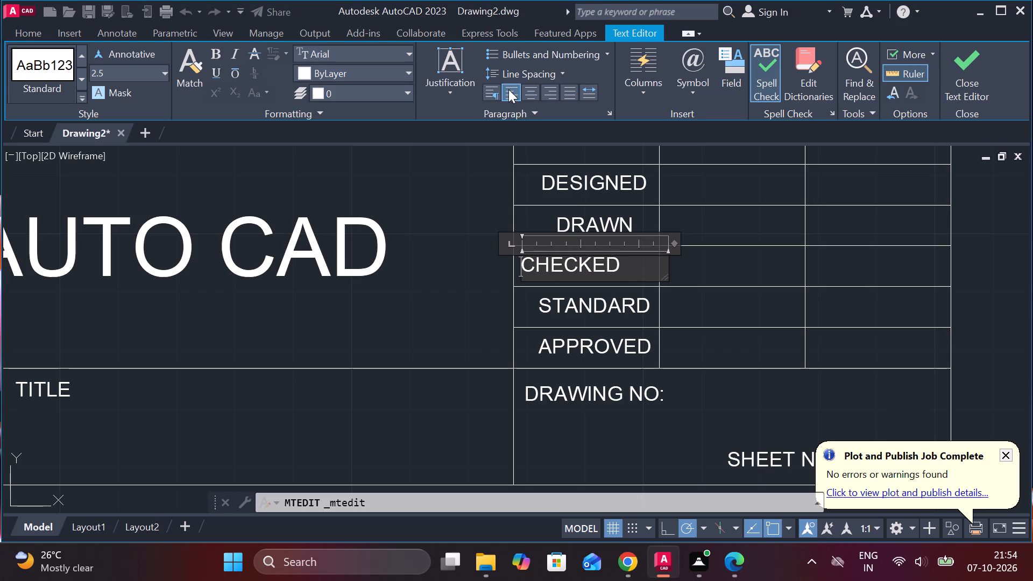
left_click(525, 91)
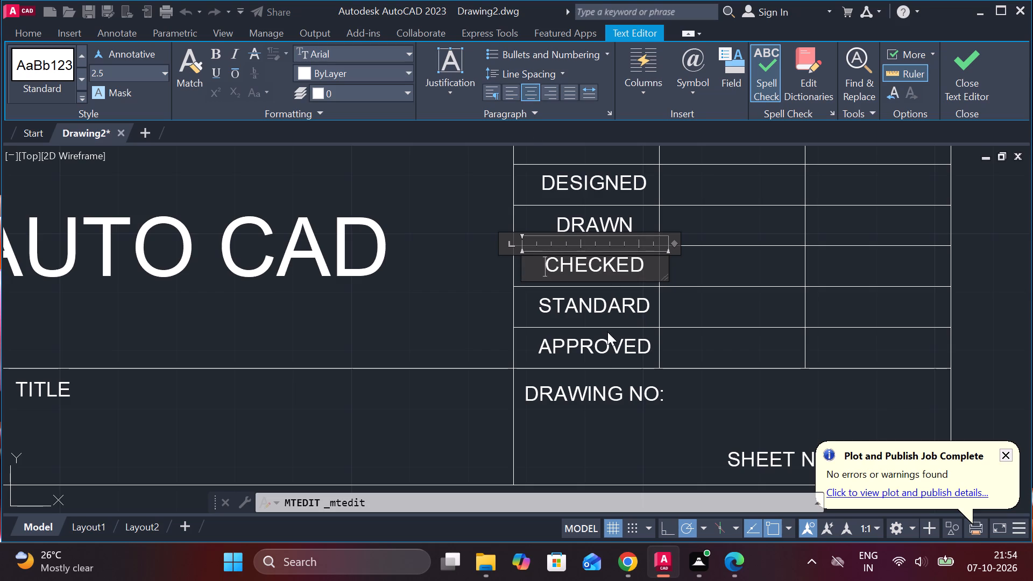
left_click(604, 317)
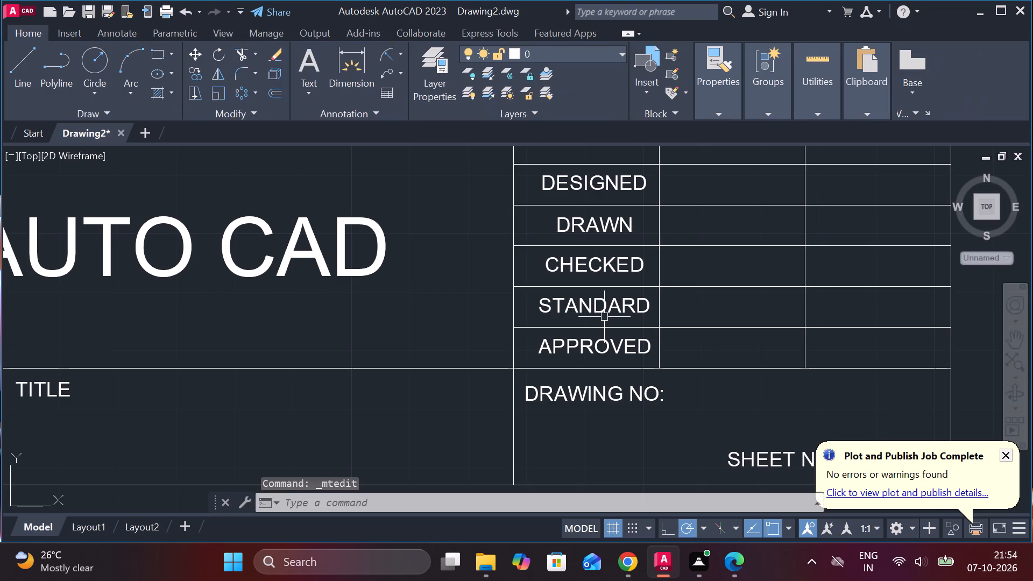
Left-align the STANDARD, CHECKED and DRAWN labels in their title block cells.
scroll(604, 317, "down", 1)
scroll(609, 313, "up", 2)
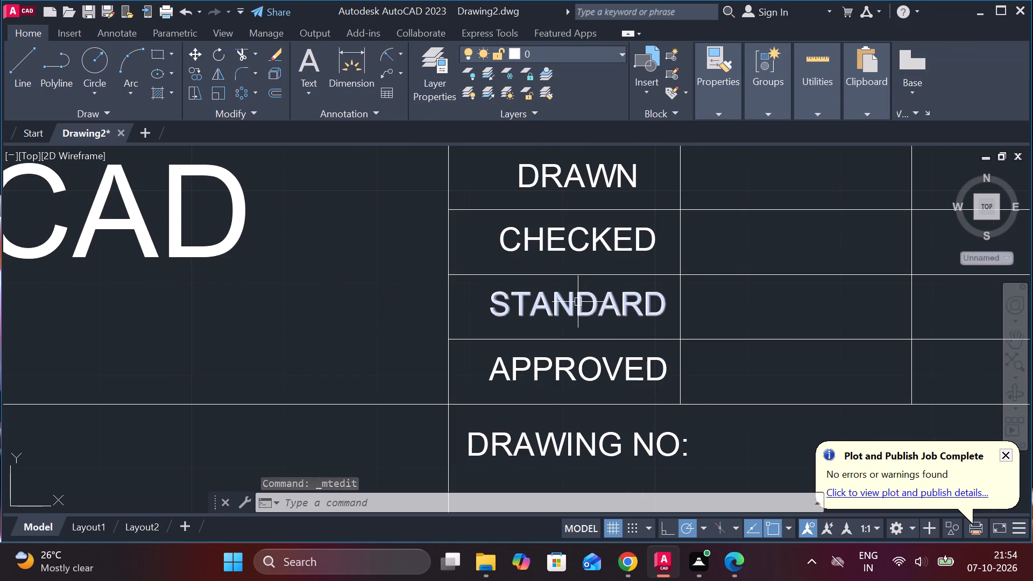
double_click(578, 302)
left_click(512, 91)
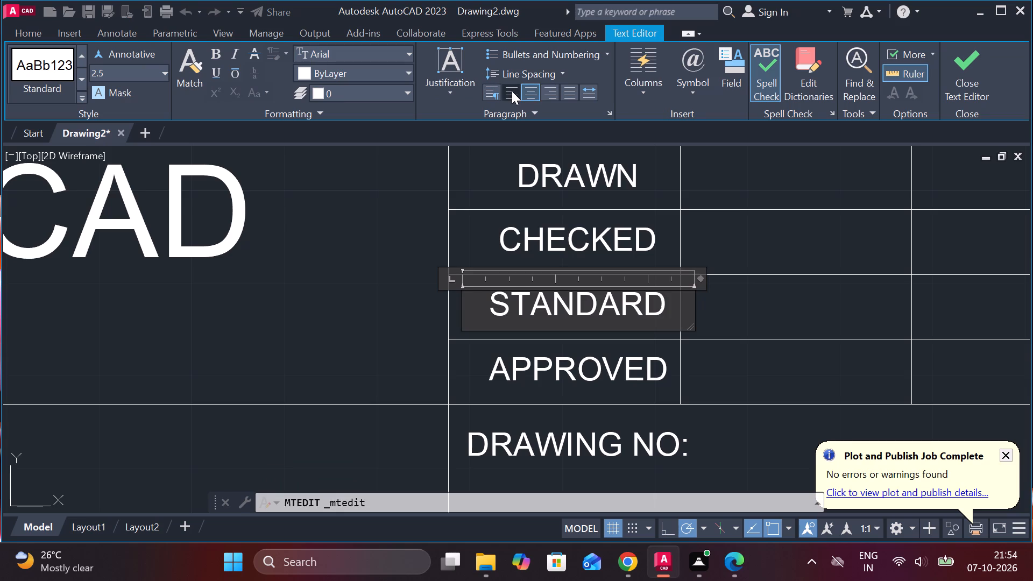
triple_click(558, 236)
left_click(558, 236)
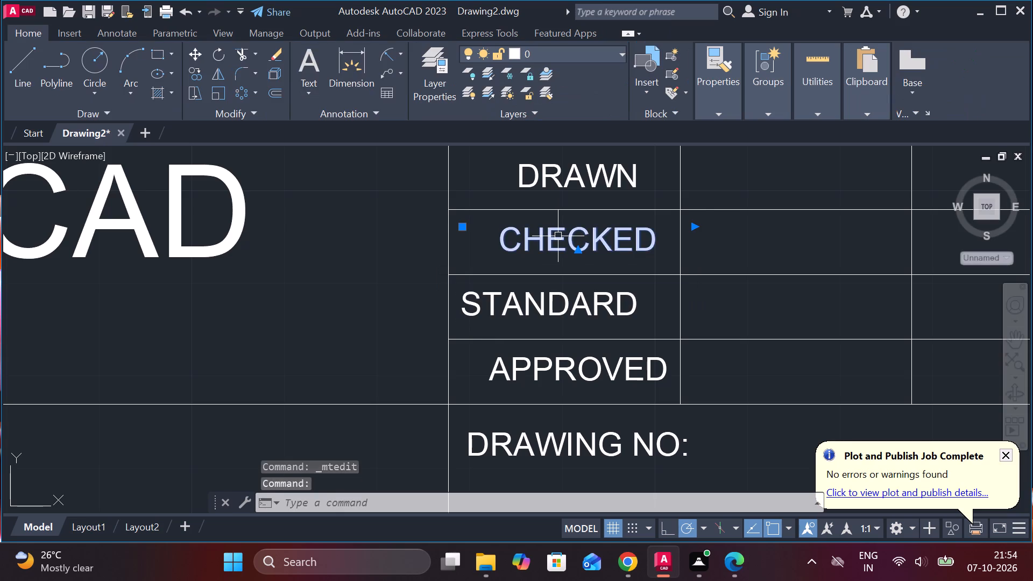
left_click(509, 96)
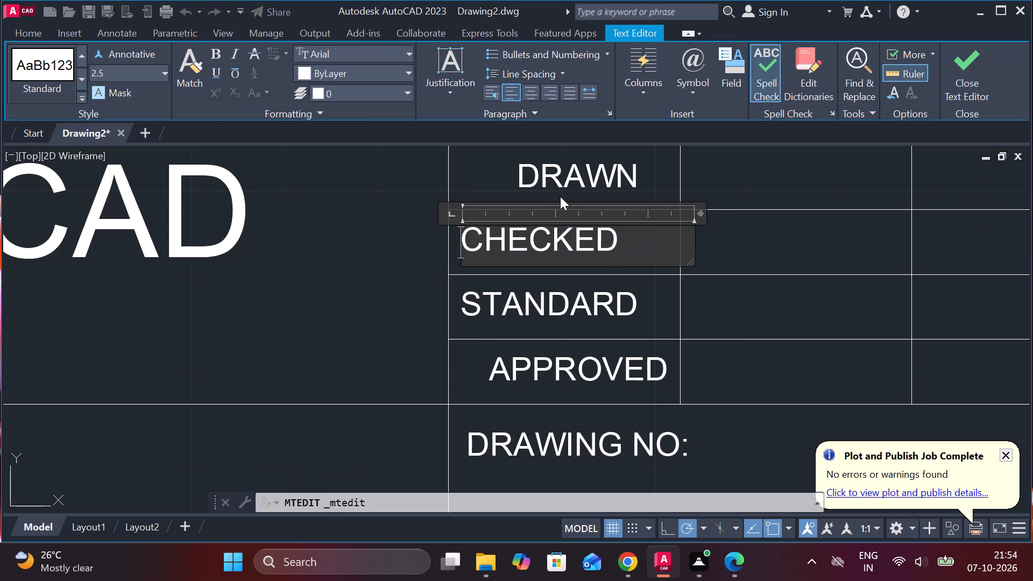
left_click(556, 180)
double_click(556, 172)
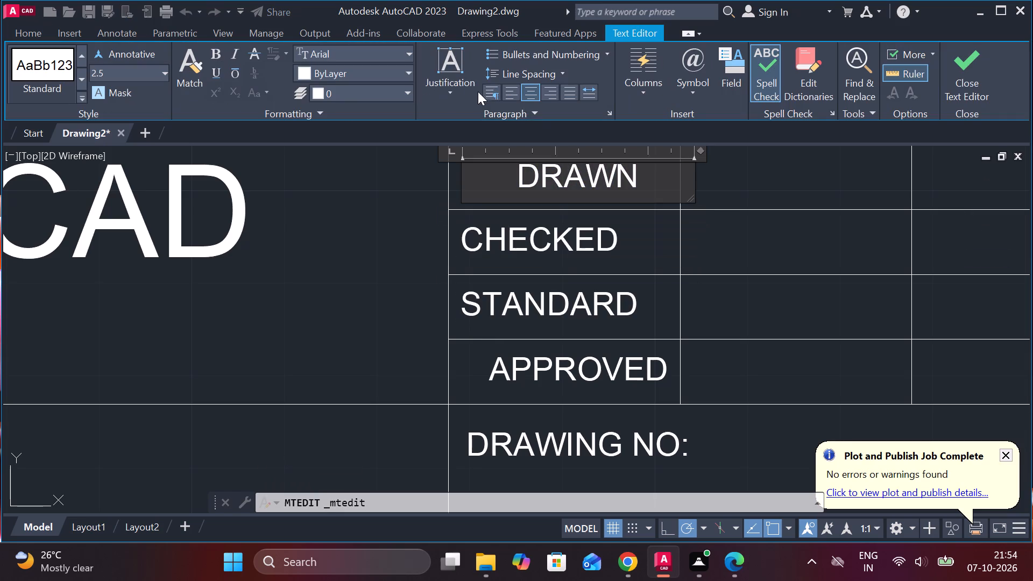
left_click(508, 87)
double_click(525, 310)
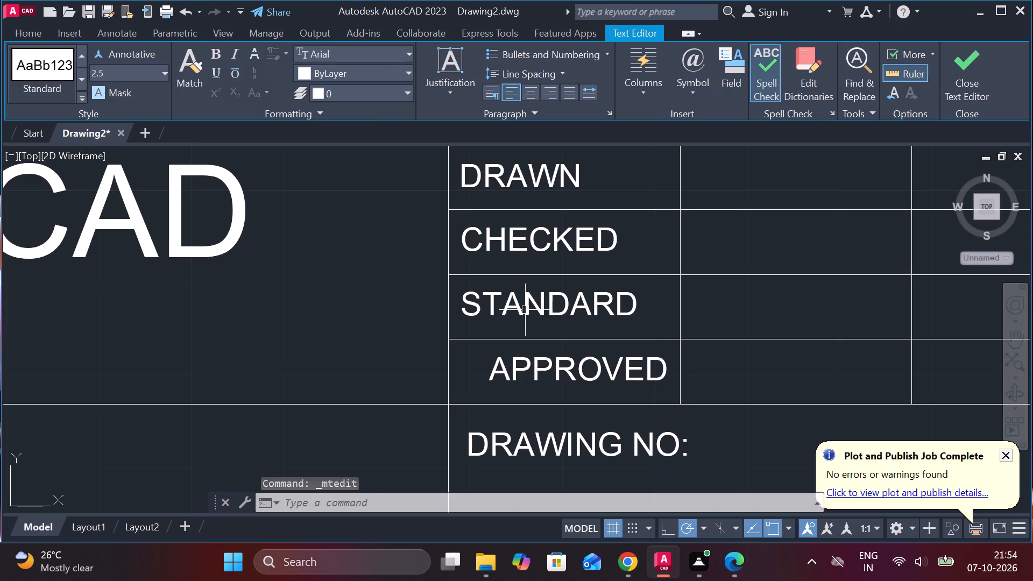
Left-align the APPROVED and DESIGNED labels to match the other row labels in the title block.
double_click(554, 360)
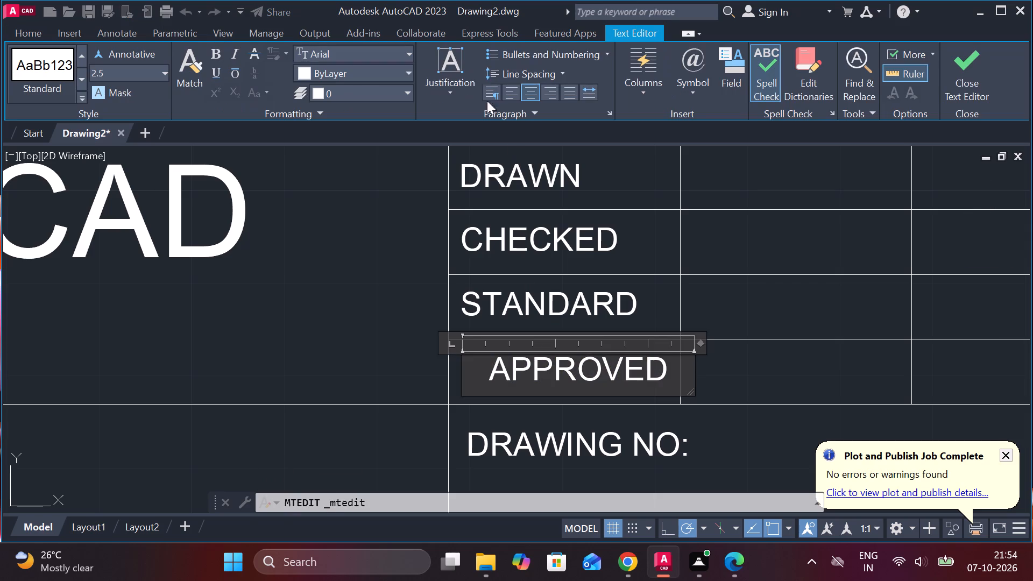
left_click(516, 81)
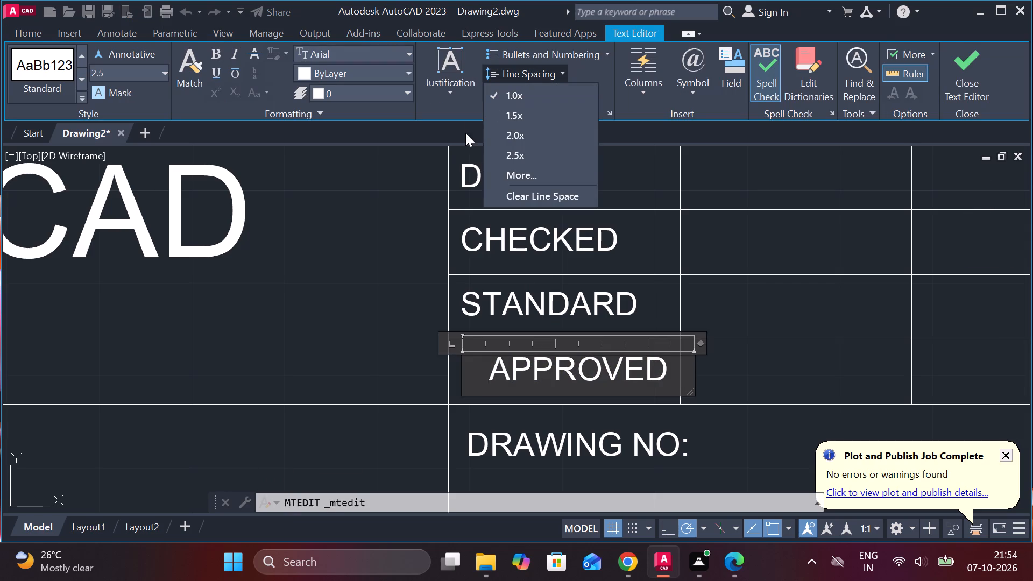
left_click(433, 153)
left_click(510, 95)
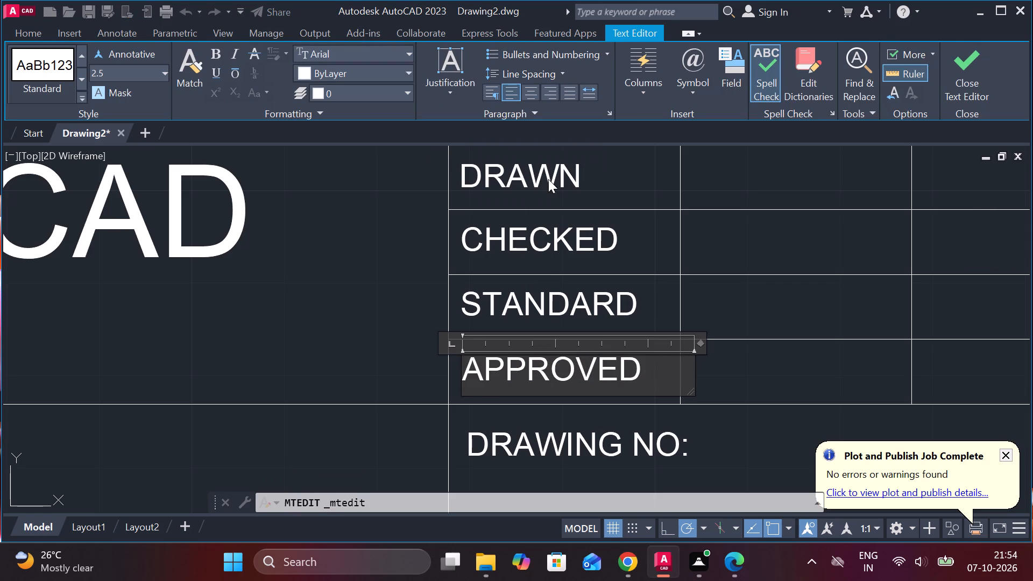
scroll(539, 248, "down", 1)
key("Escape")
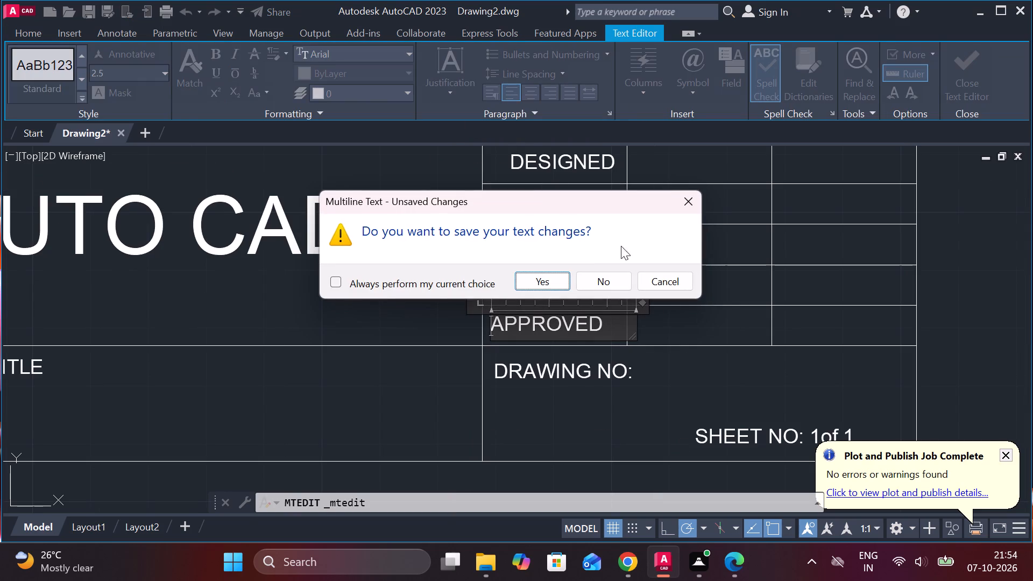
left_click(696, 199)
left_click(619, 281)
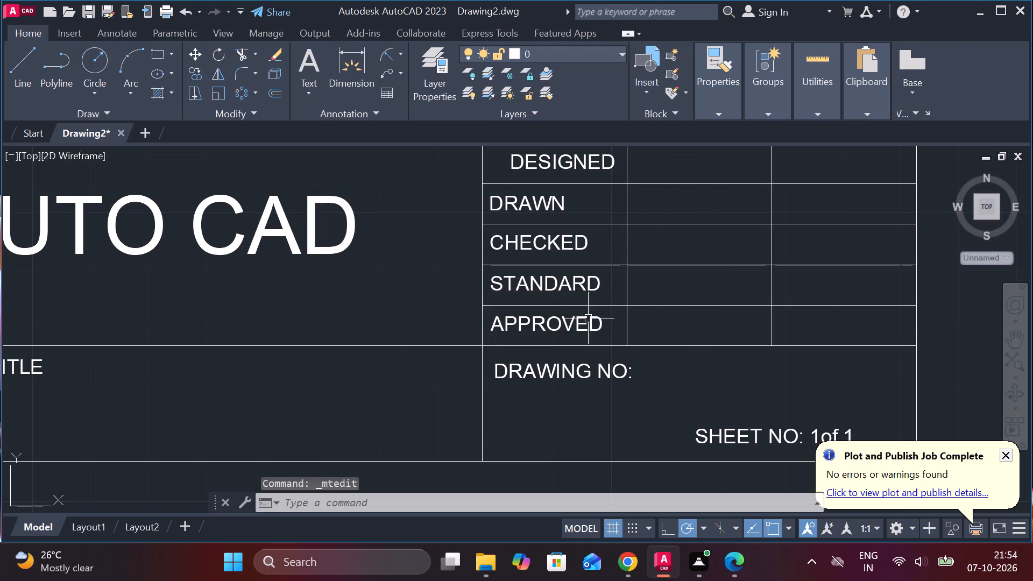
double_click(553, 163)
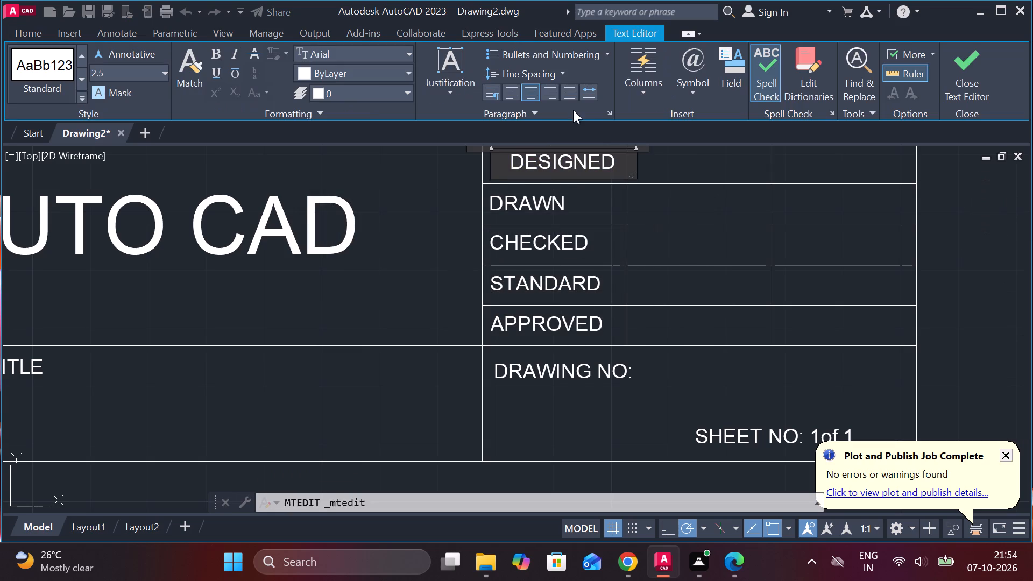
left_click(512, 91)
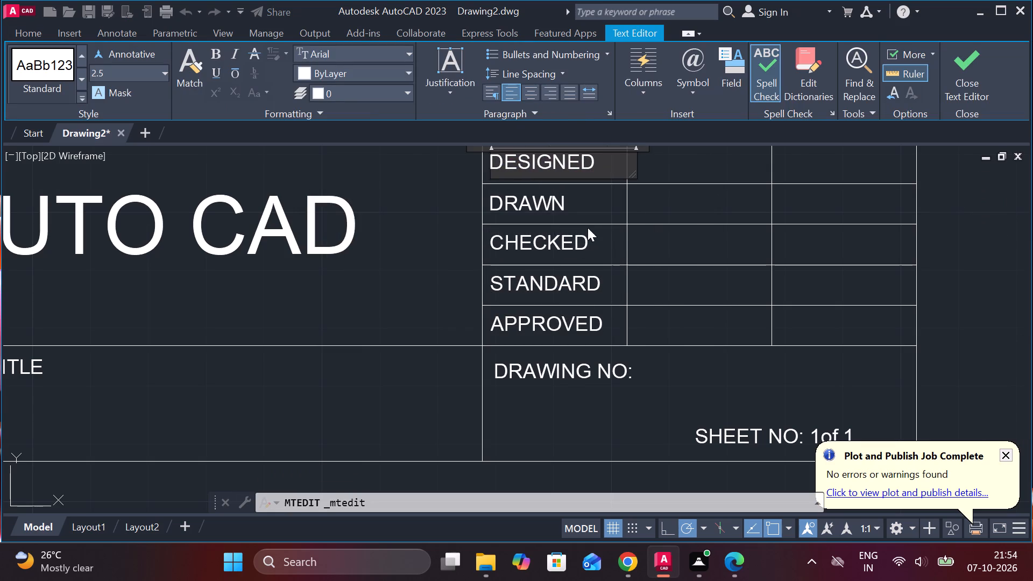
scroll(588, 228, "down", 2)
key("Escape")
left_click(683, 199)
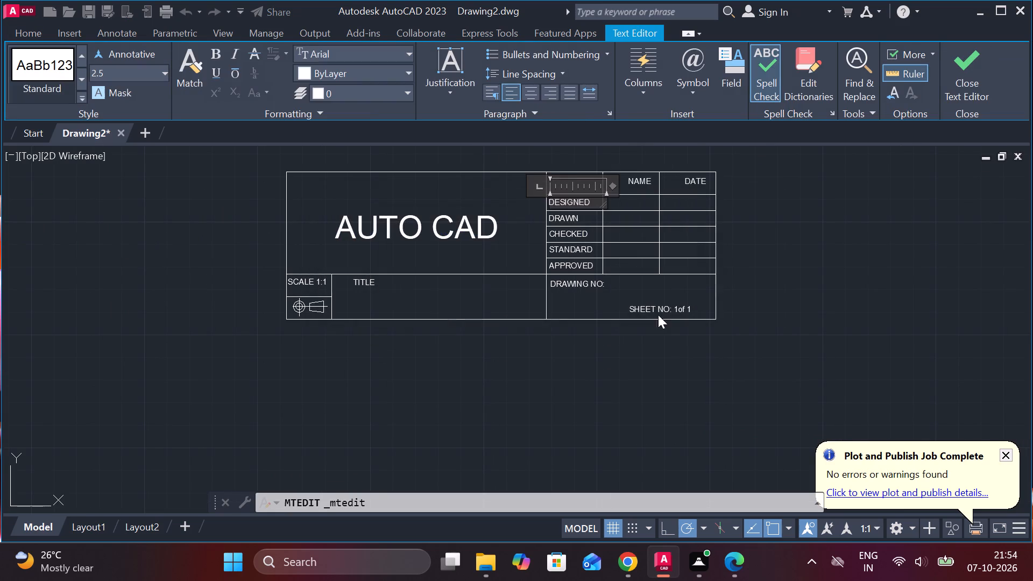
left_click(975, 98)
Narrow the NAME heading's text frame to about 18 units so the word sits centred in its column.
scroll(738, 217, "up", 1)
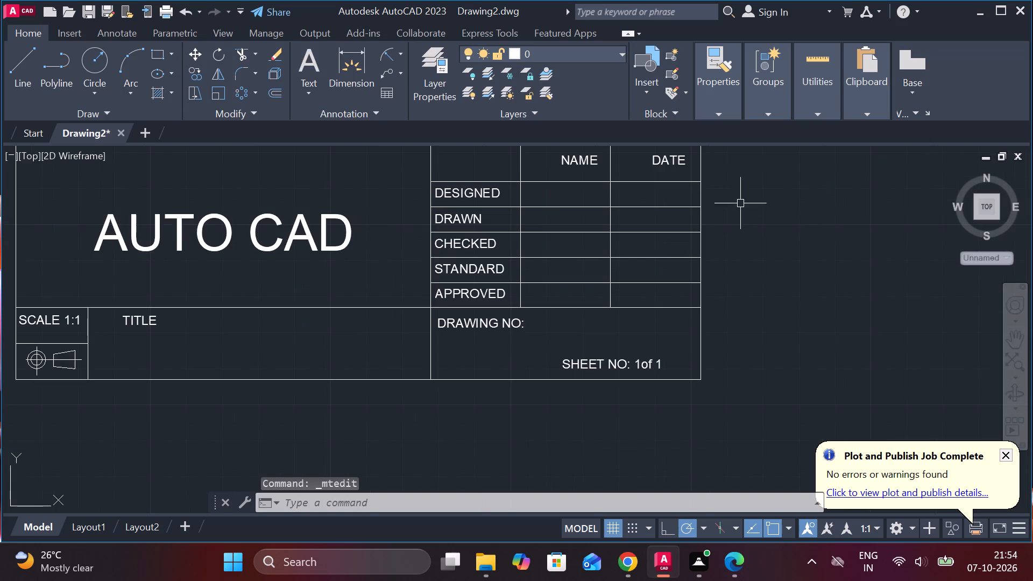
middle_click(749, 299)
middle_click(562, 261)
scroll(550, 141, "up", 1)
middle_click_drag(561, 164, 586, 168)
scroll(641, 161, "up", 2)
left_click(532, 156)
left_click(528, 174)
double_click(533, 182)
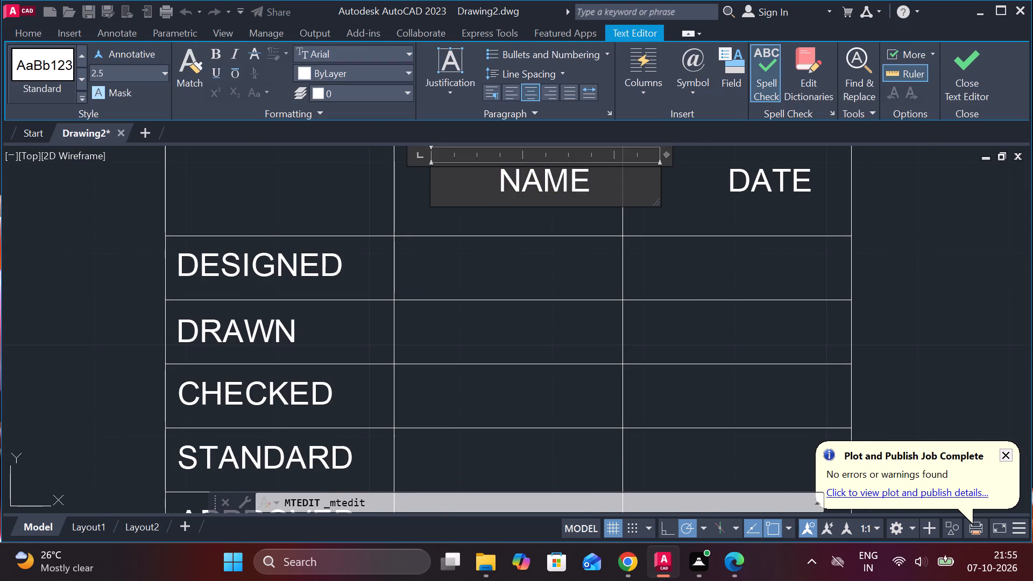
left_click_drag(658, 185, 596, 185)
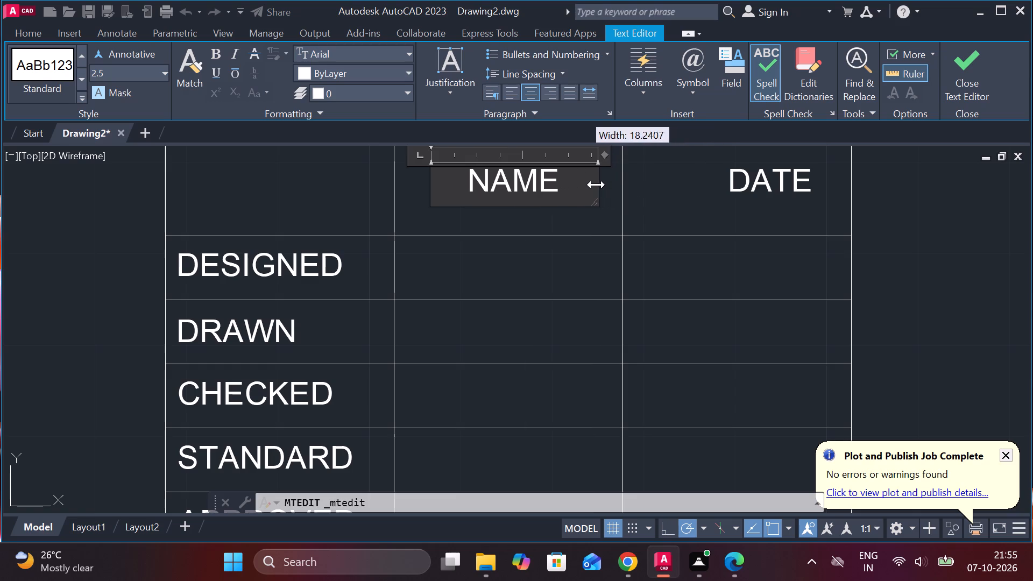
left_click_drag(596, 185, 593, 185)
left_click(652, 195)
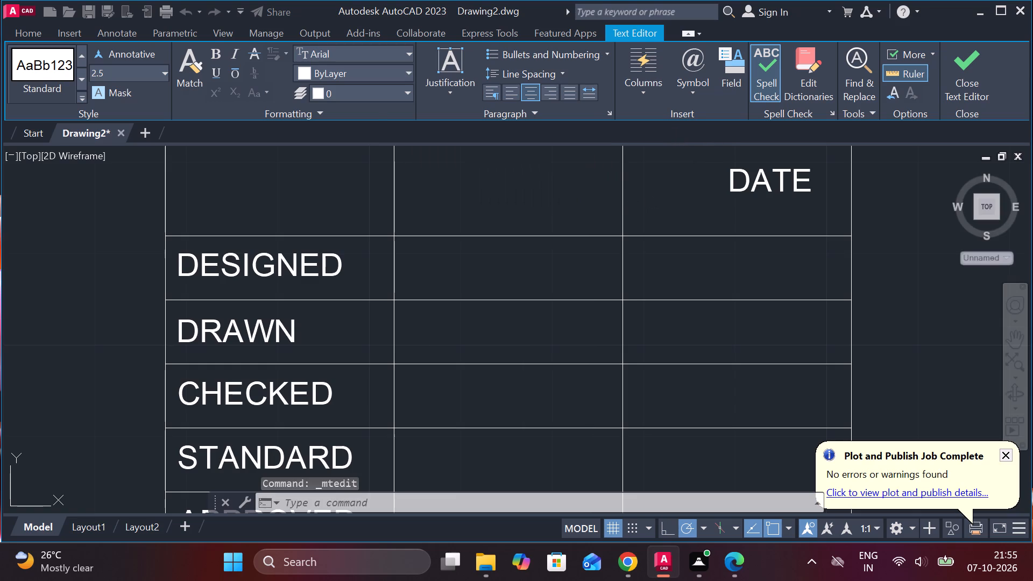
Narrow the DATE heading's text frame so the word sits centred in its column.
double_click(739, 183)
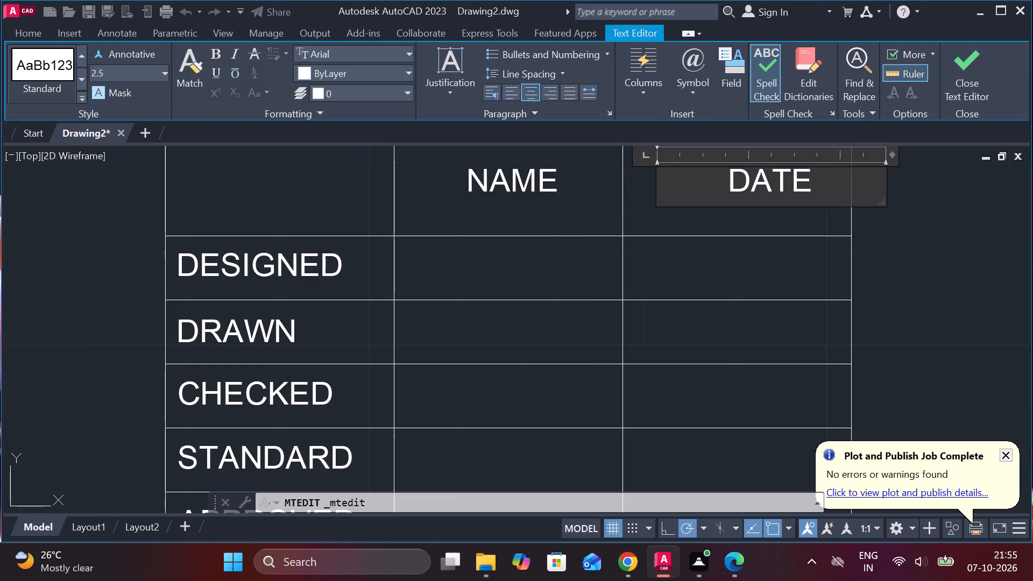
left_click_drag(886, 188, 800, 188)
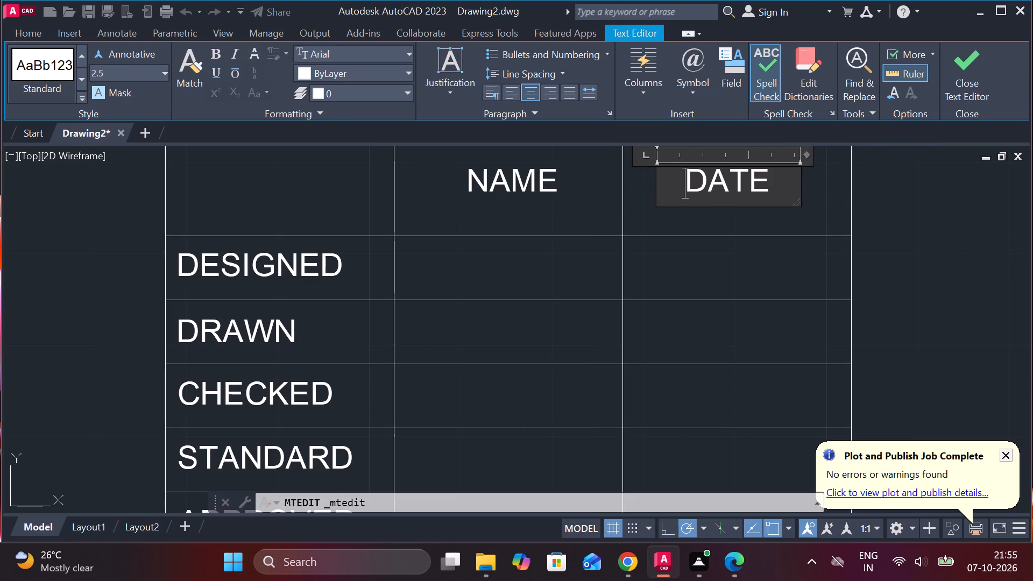
left_click(961, 88)
Examine the whole title block and the dimensioned flange drawing beside it.
scroll(878, 204, "down", 1)
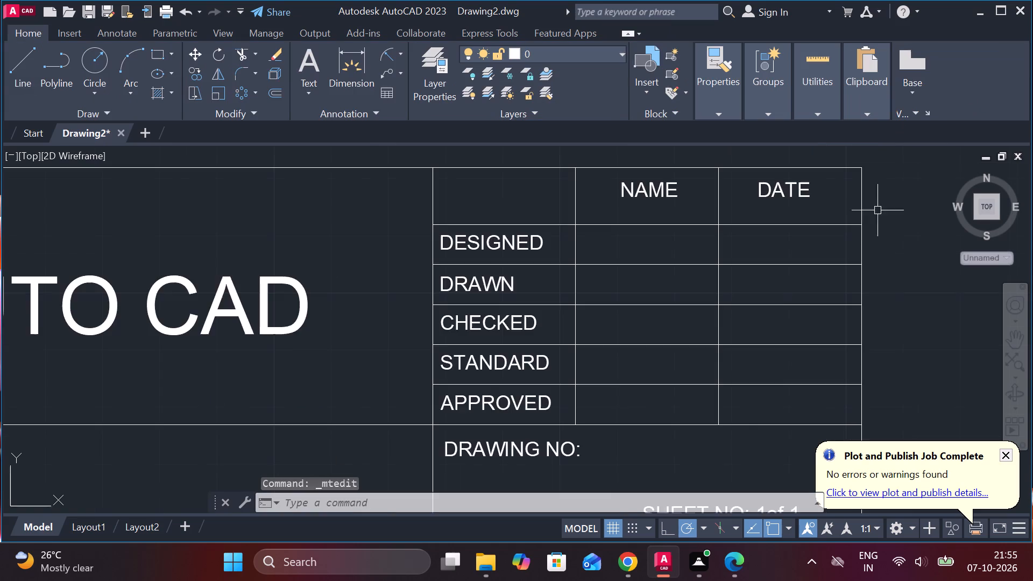
scroll(780, 297, "down", 1)
middle_click_drag(640, 378, 619, 344)
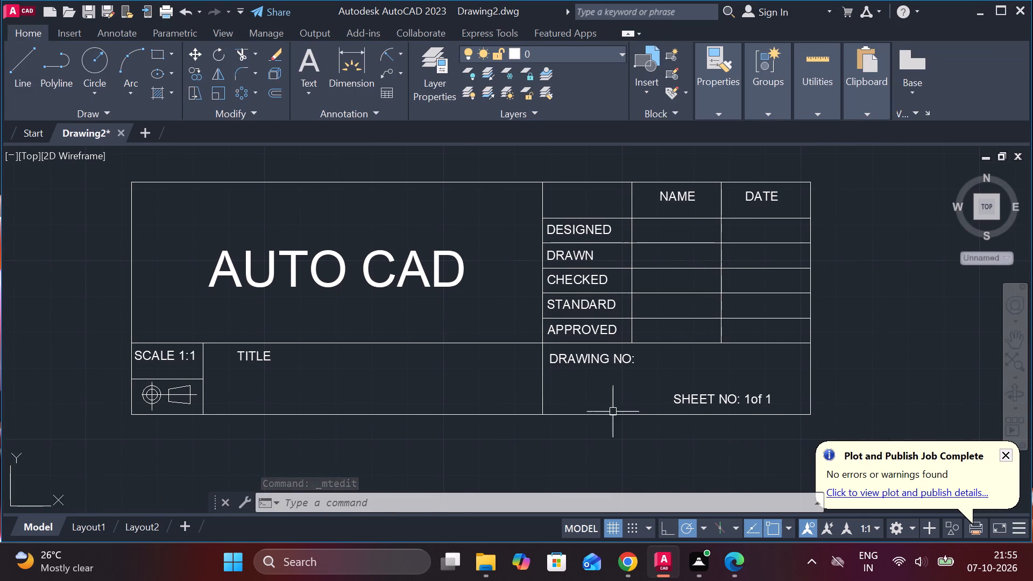
scroll(247, 318, "down", 2)
scroll(183, 239, "down", 1)
middle_click_drag(174, 244, 409, 229)
middle_click_drag(332, 276, 448, 218)
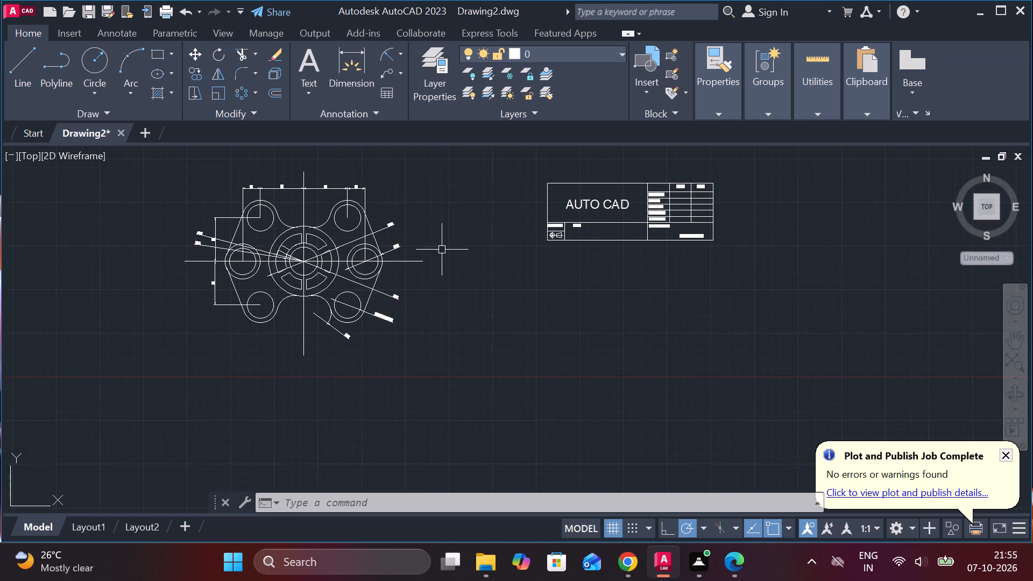
middle_click_drag(488, 253, 480, 275)
scroll(428, 270, "up", 1)
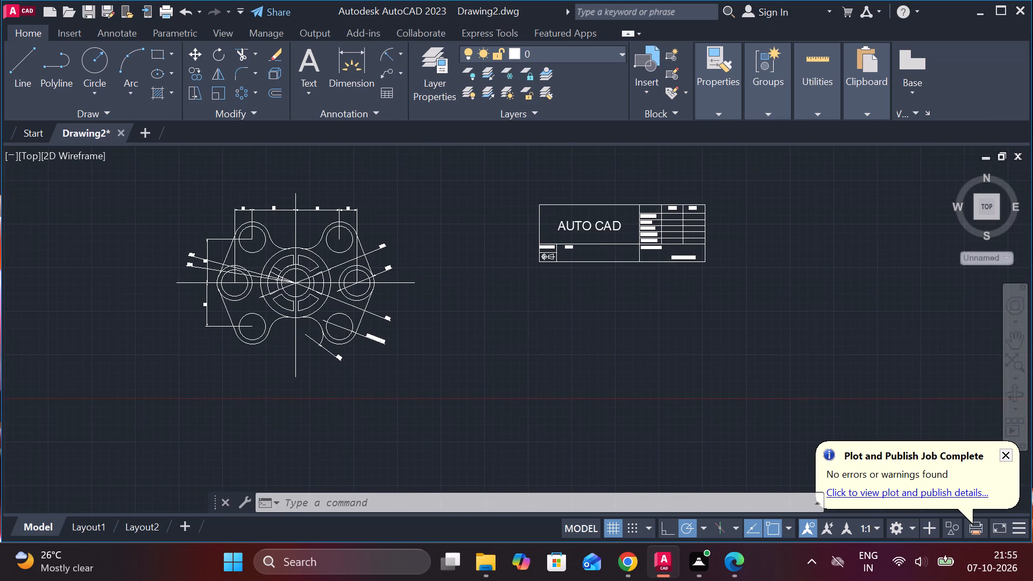
Examine the size and readability of the dimension text and arrows on the slotted flange drawing.
middle_click_drag(416, 277, 493, 252)
scroll(483, 258, "up", 2)
scroll(465, 221, "down", 1)
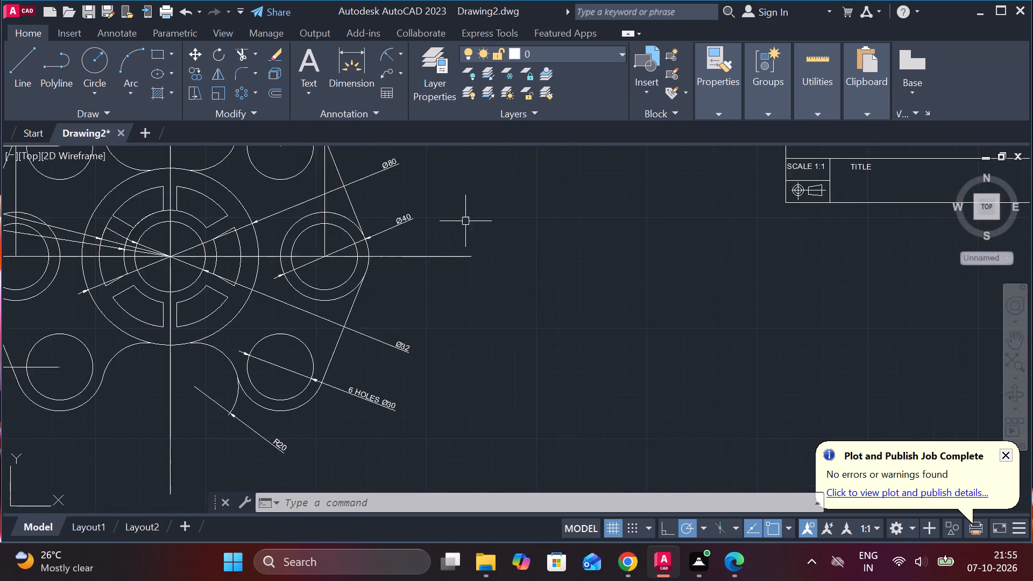
scroll(465, 221, "down", 1)
scroll(288, 279, "up", 2)
scroll(313, 297, "down", 1)
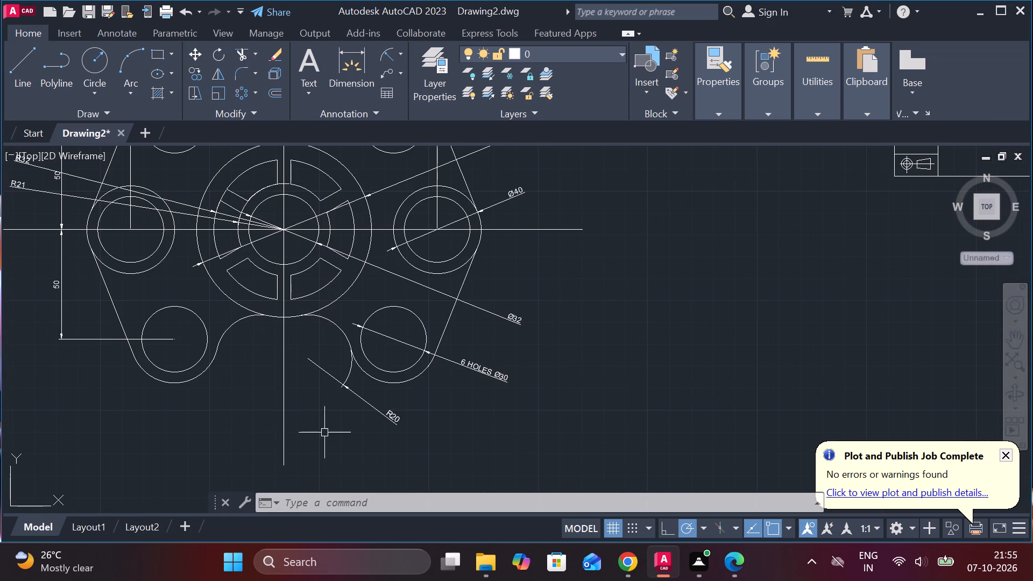
middle_click_drag(616, 240, 647, 274)
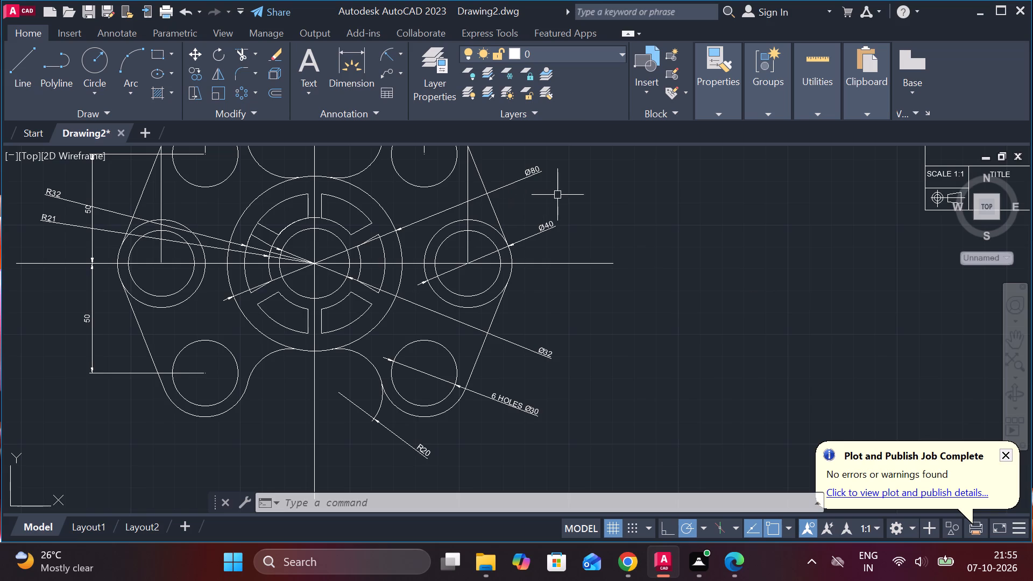
middle_click_drag(706, 291, 746, 320)
scroll(675, 271, "up", 1)
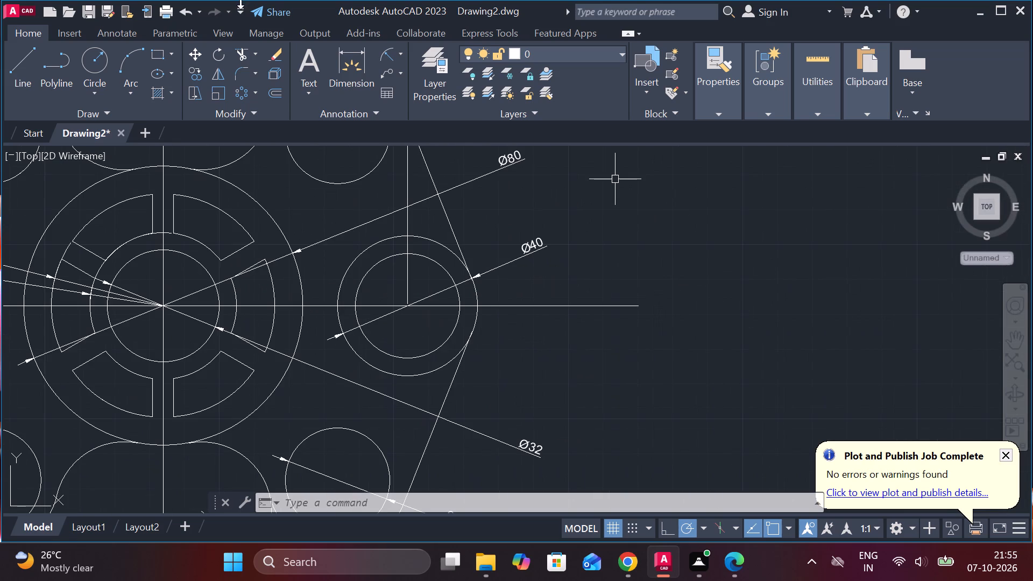
scroll(391, 246, "down", 2)
middle_click_drag(342, 260, 584, 310)
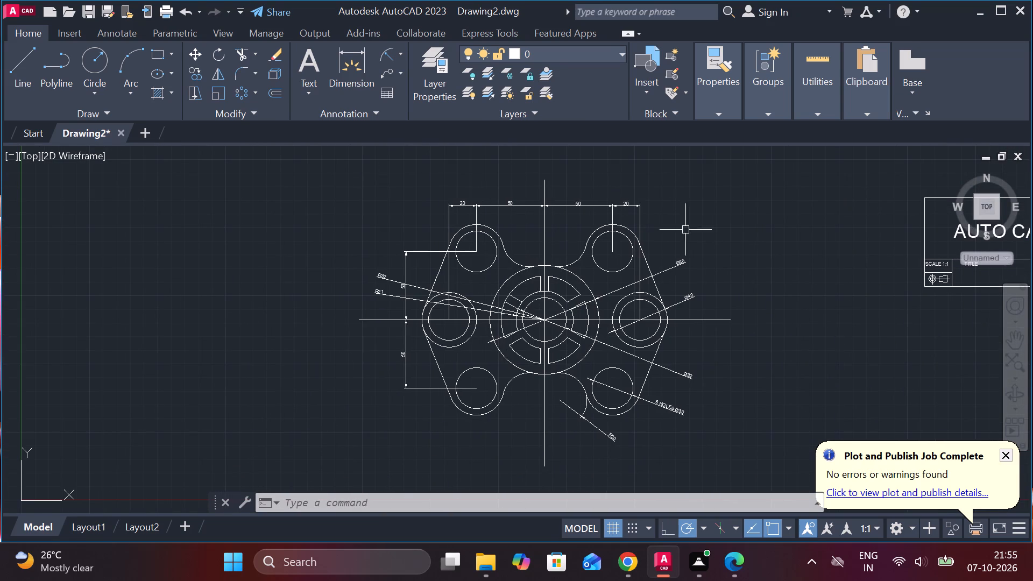
Modify the ISO-25 dimension style to a text height of 5 with ISO standard text alignment.
key("Escape")
key("d")
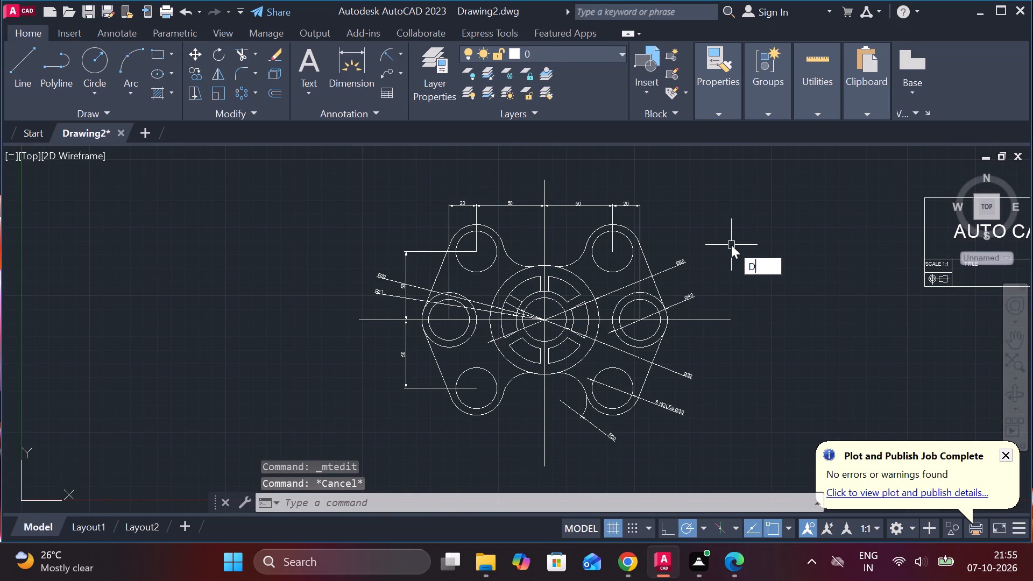
key("Return")
left_click(681, 242)
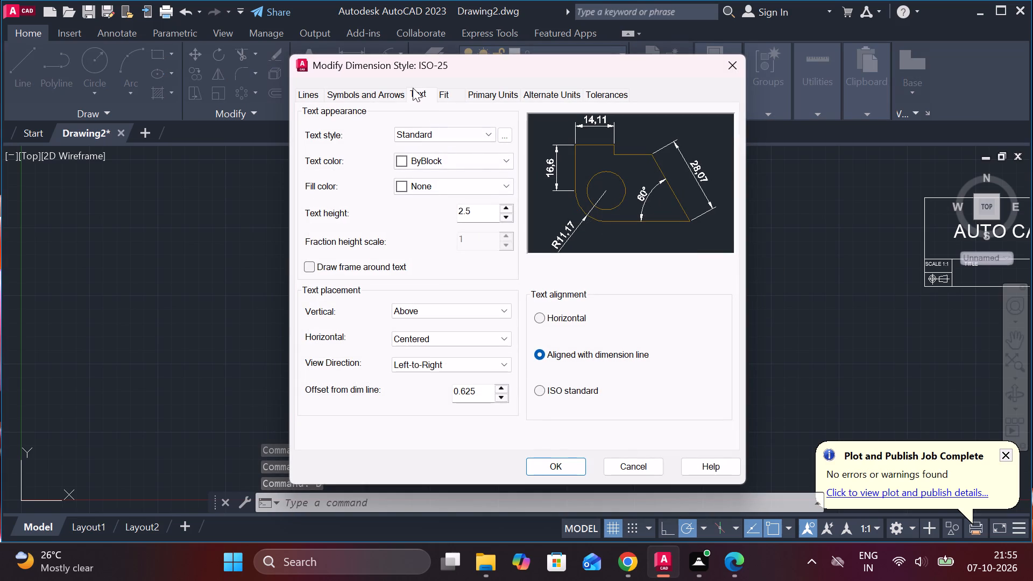
left_click(413, 88)
left_click_drag(475, 214, 392, 215)
key("4")
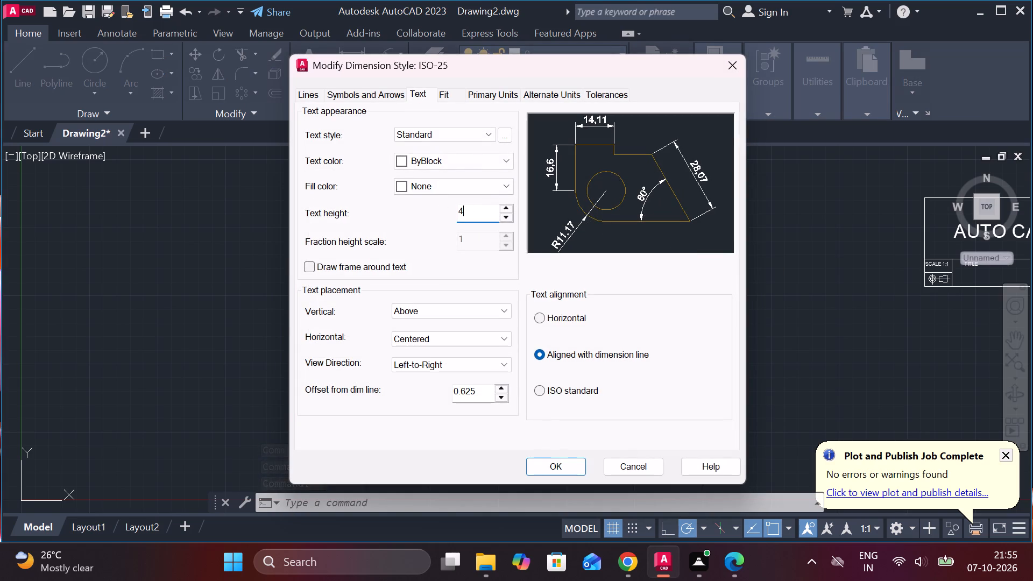
key("Return")
left_click_drag(475, 219, 424, 219)
key("5")
key("Return")
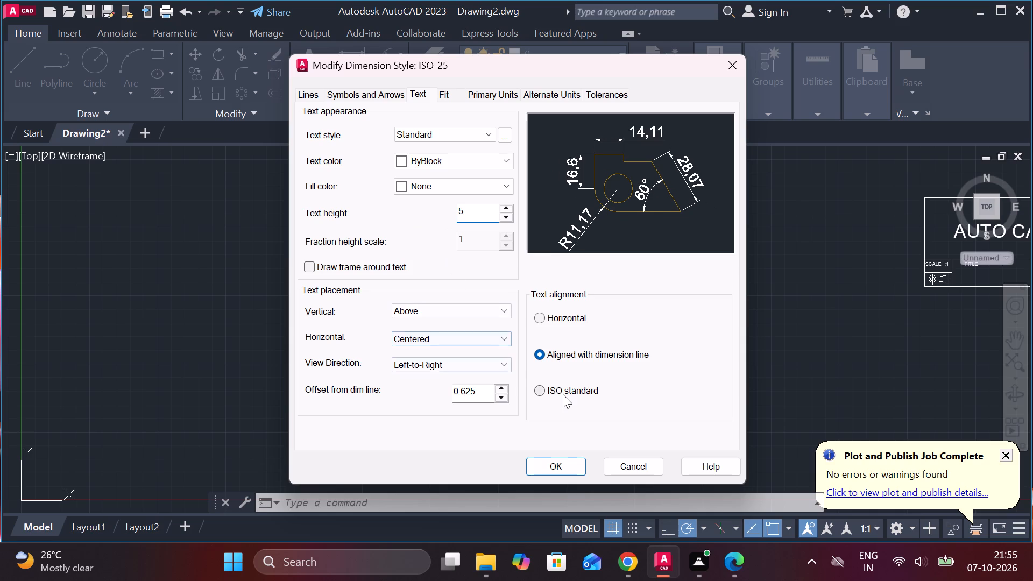
left_click(540, 392)
Set the ISO-25 dimension style's arrow size to 3.
left_click(359, 85)
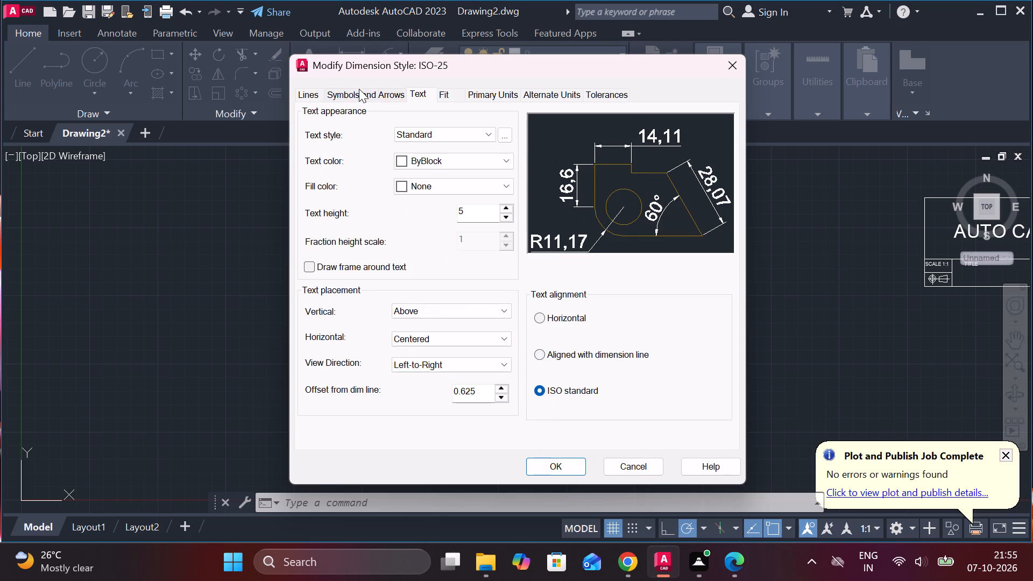
left_click(359, 89)
left_click_drag(337, 265, 285, 265)
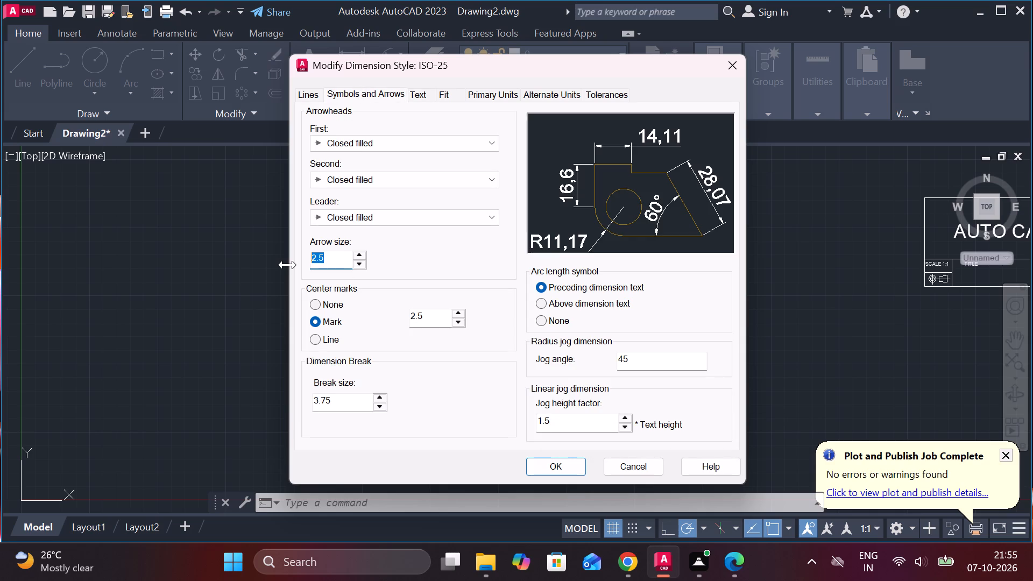
key("3")
key("Return")
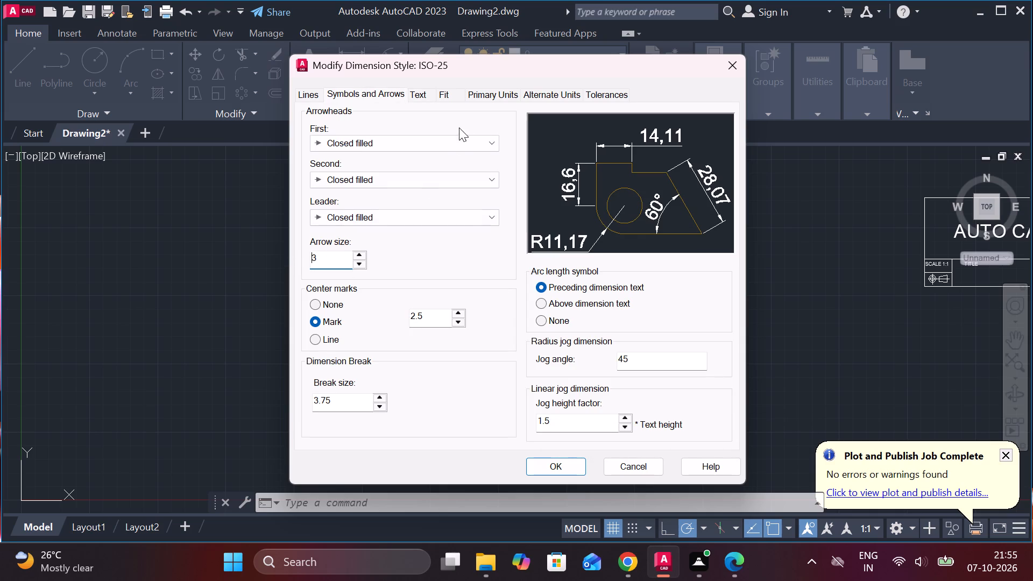
Turn off drawing dimension lines between extension lines in ISO-25, and make that style current.
left_click(442, 95)
left_click(537, 389)
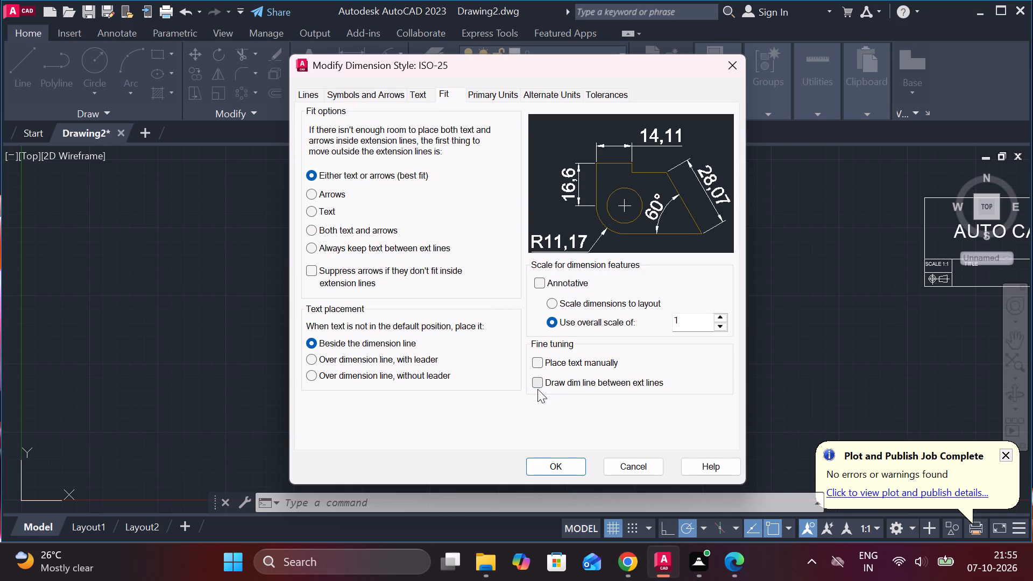
left_click(551, 476)
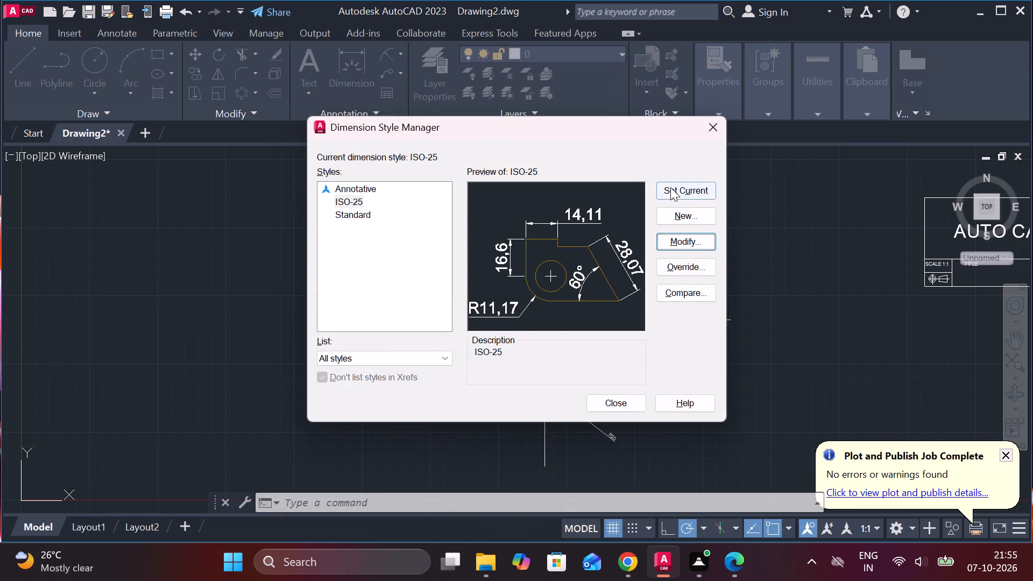
left_click(670, 187)
left_click(611, 409)
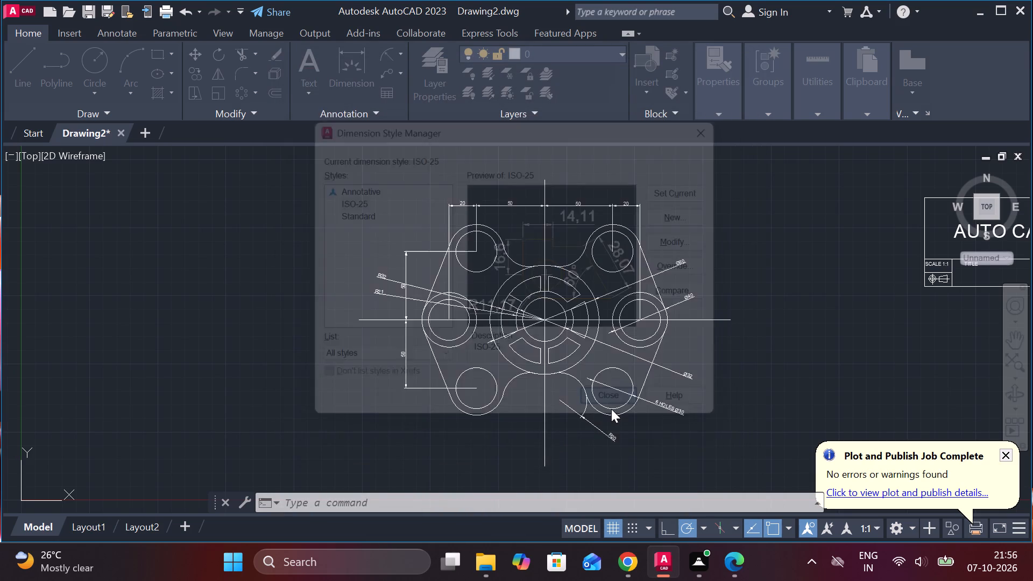
Move the R32 dimension text up beside the upper-left hole, just above the vertical 50 dimension.
scroll(698, 394, "up", 1)
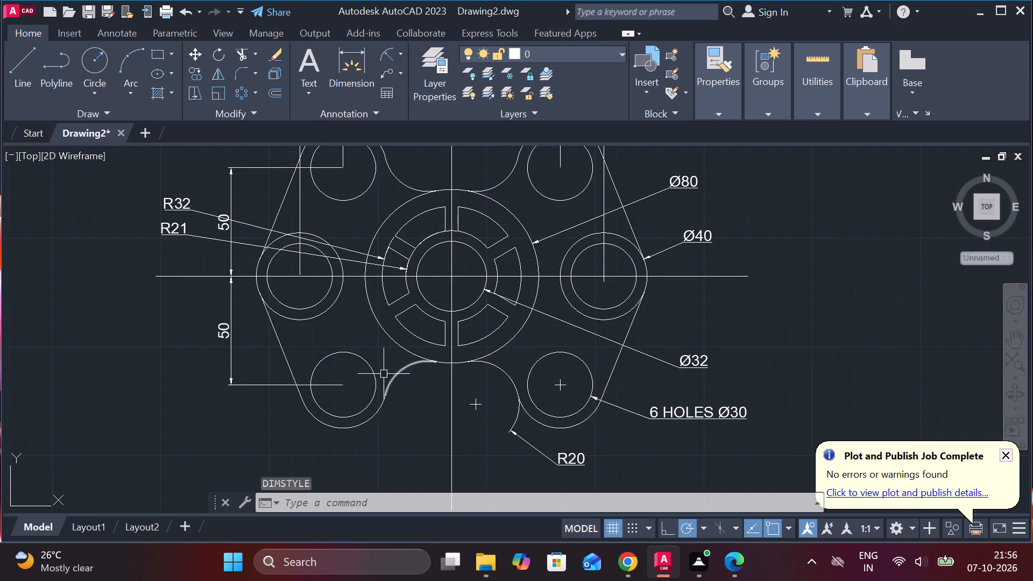
middle_click_drag(218, 360, 223, 365)
middle_click_drag(178, 357, 210, 408)
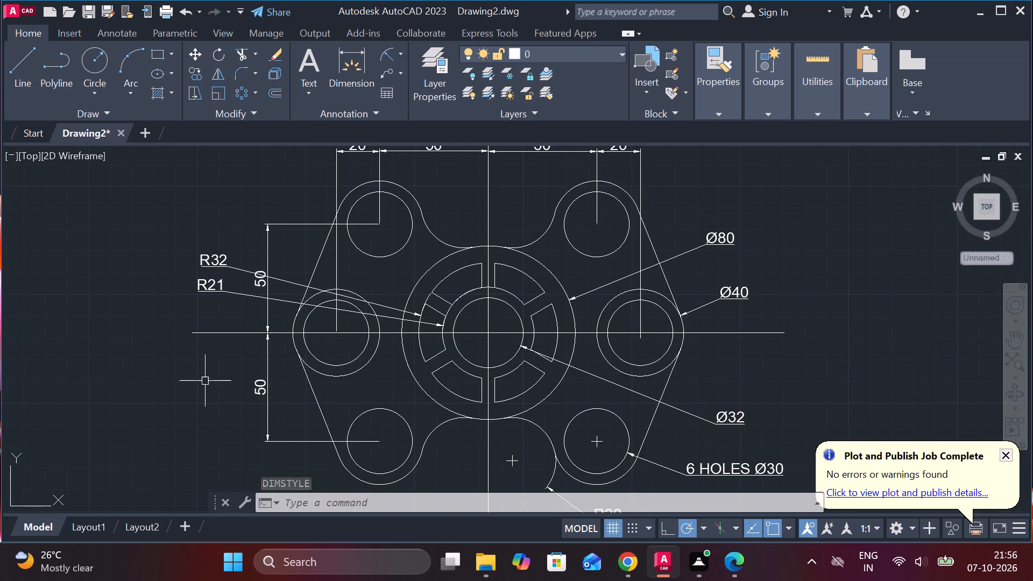
left_click(214, 260)
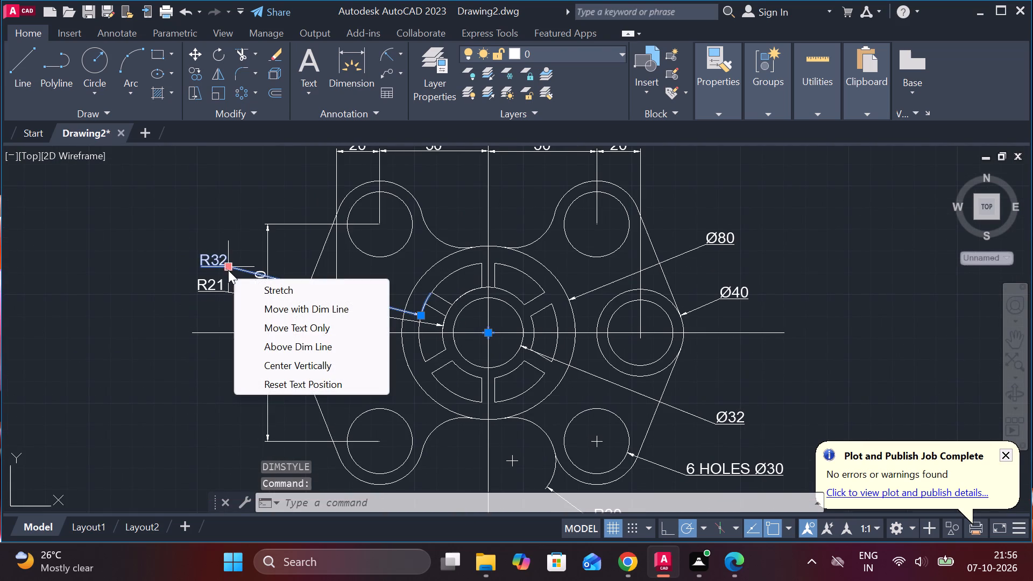
left_click(229, 270)
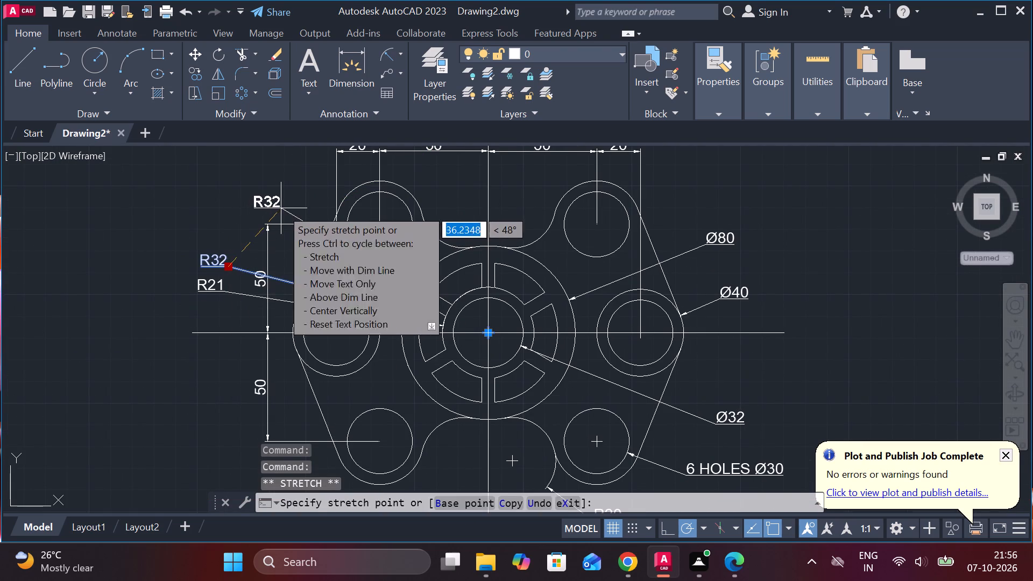
left_click(281, 208)
key("Escape")
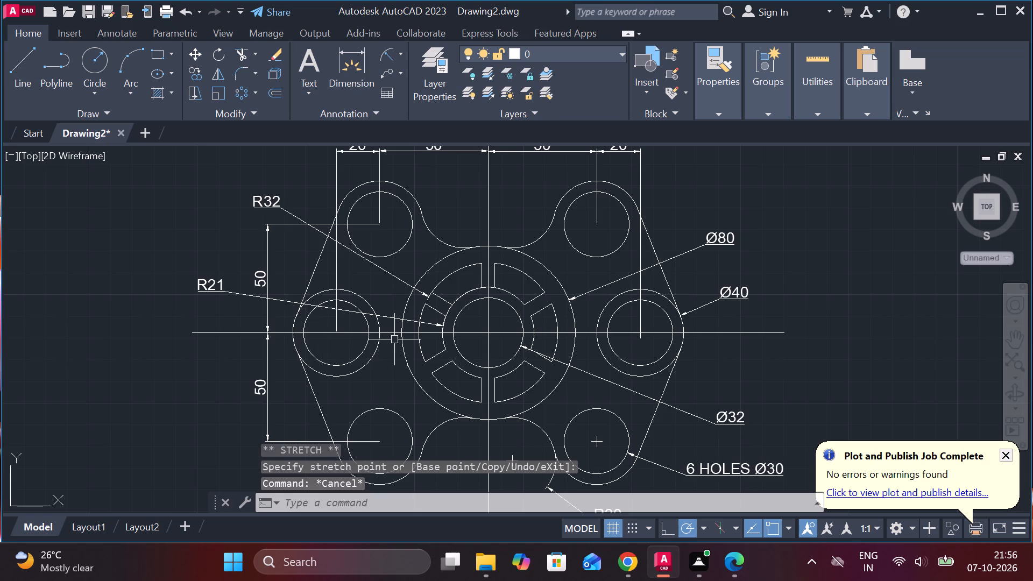
Move the R21 dimension text up and inward, to just below the R32 label beside the upper vertical 50 dimension.
scroll(408, 288, "down", 1)
scroll(432, 304, "up", 1)
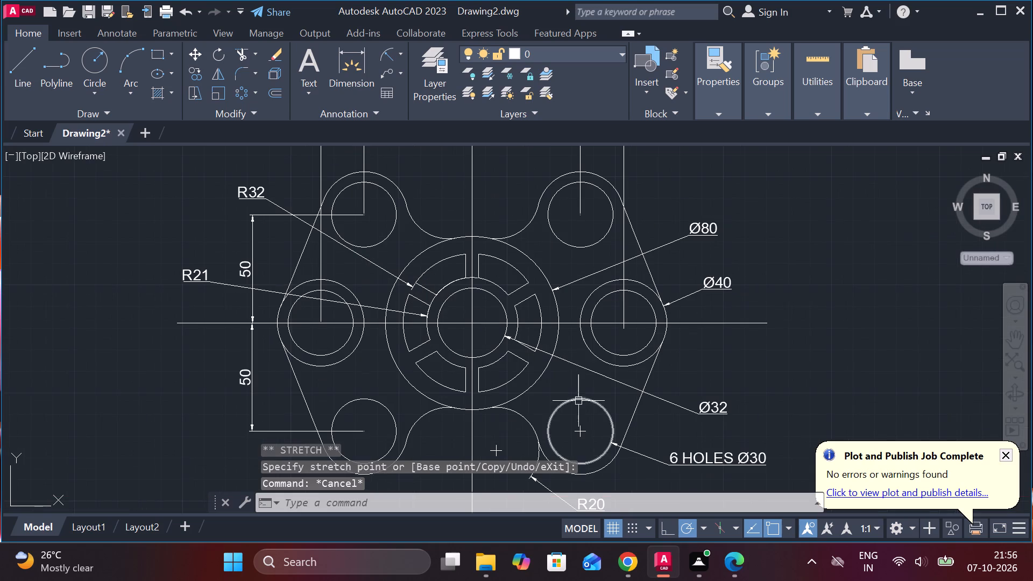
middle_click_drag(693, 366, 683, 298)
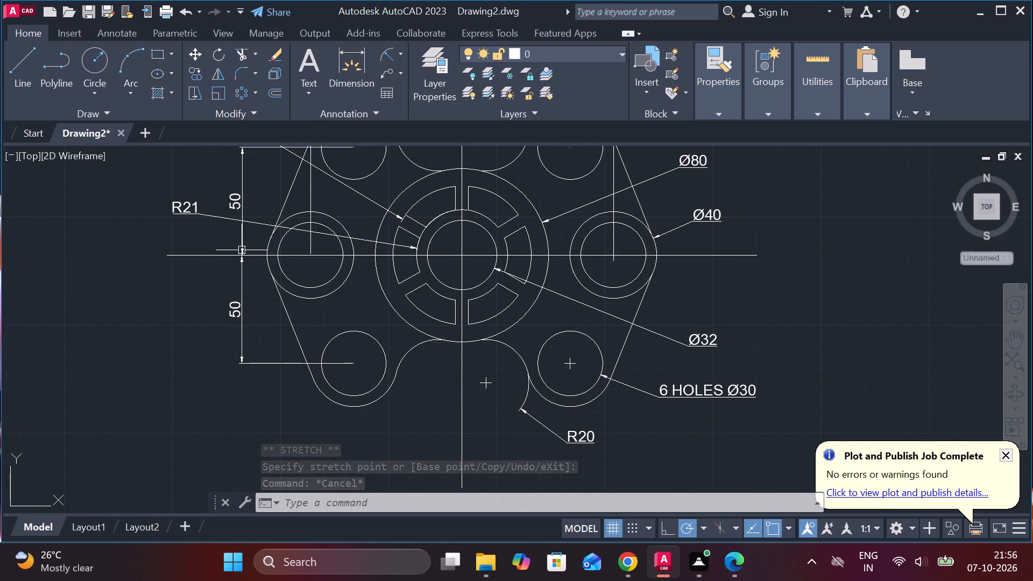
left_click(191, 210)
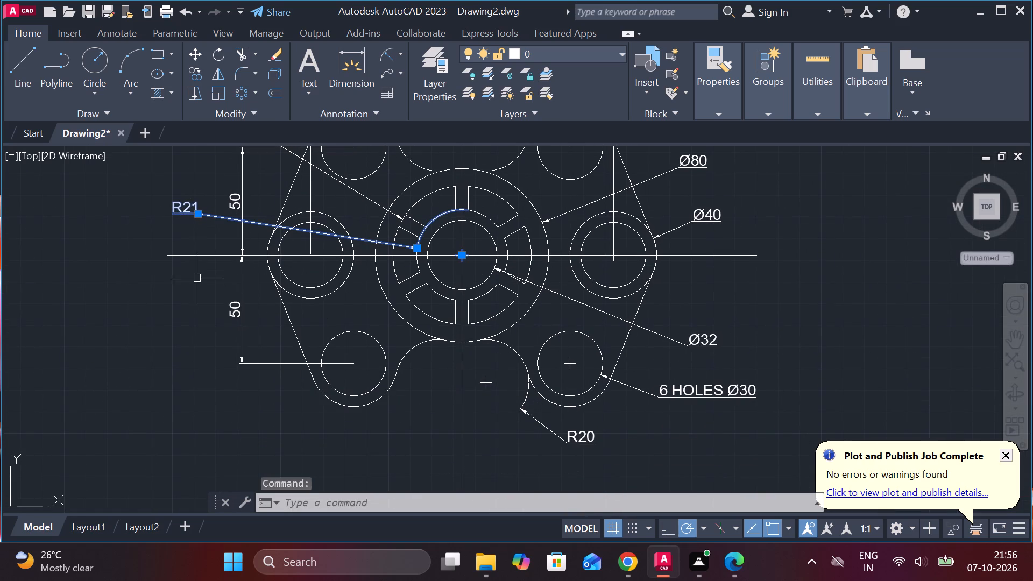
left_click(198, 212)
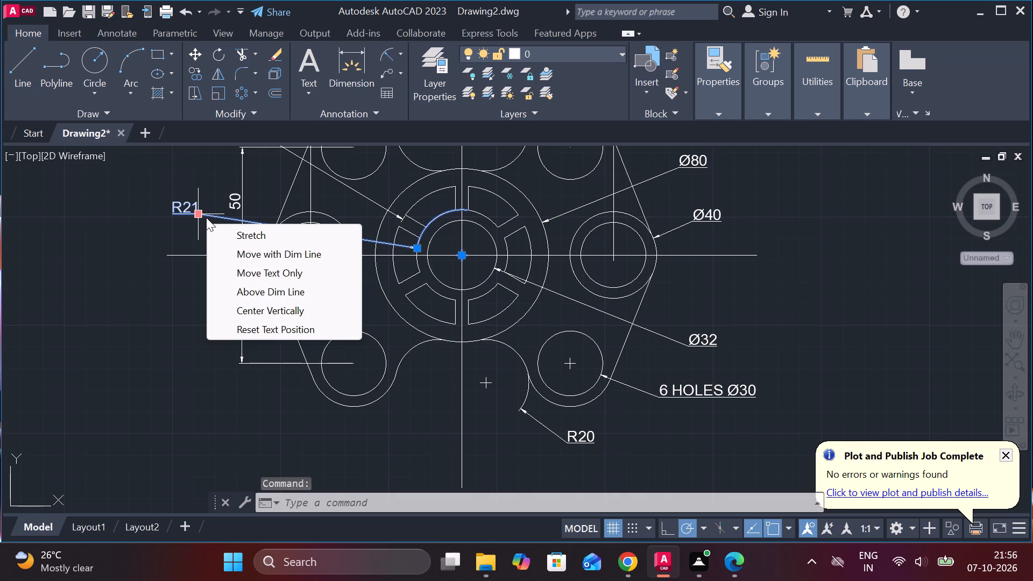
scroll(208, 217, "up", 1)
key("Escape")
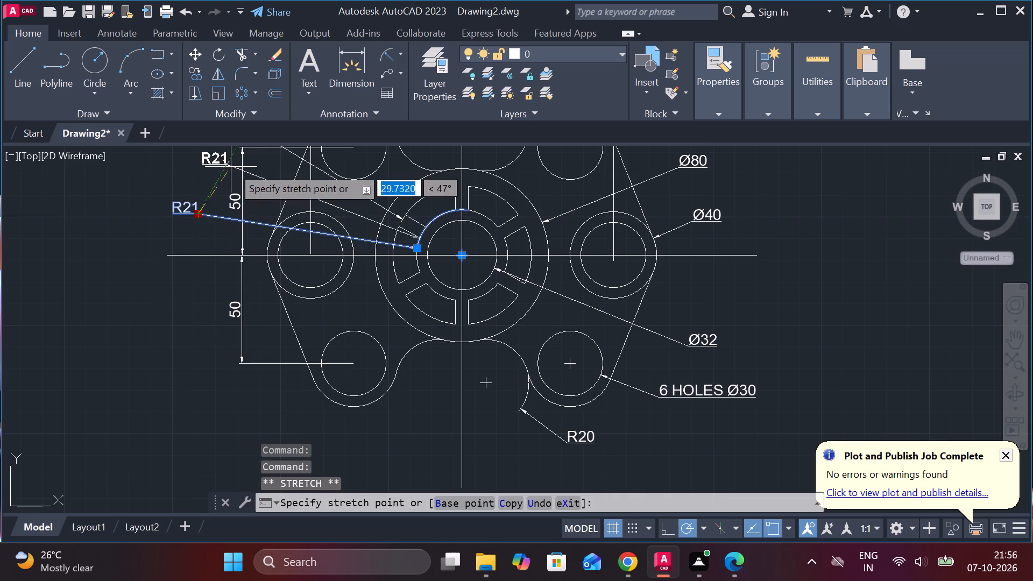
middle_click_drag(249, 201, 282, 284)
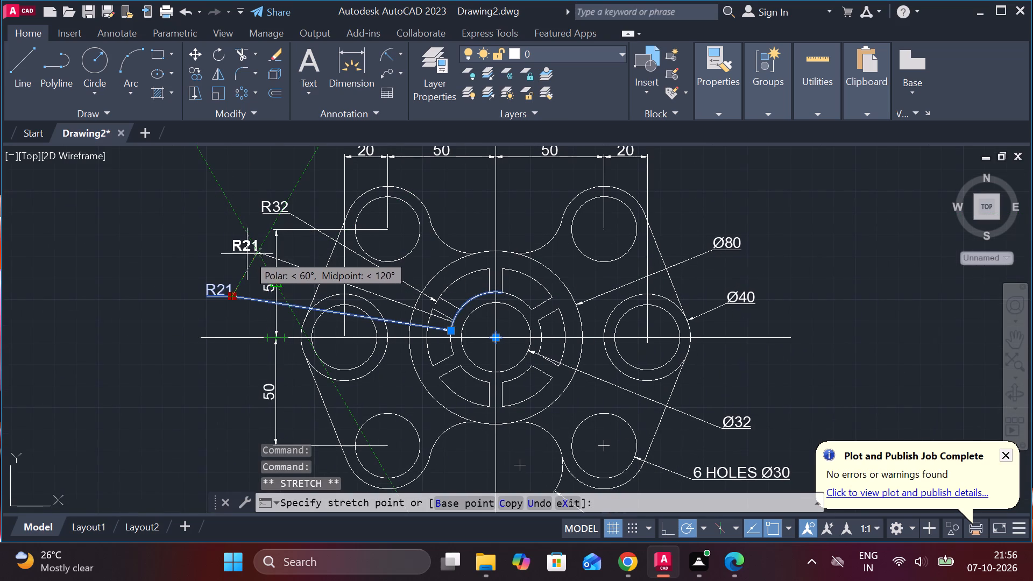
left_click(259, 260)
key("Escape")
scroll(329, 299, "down", 1)
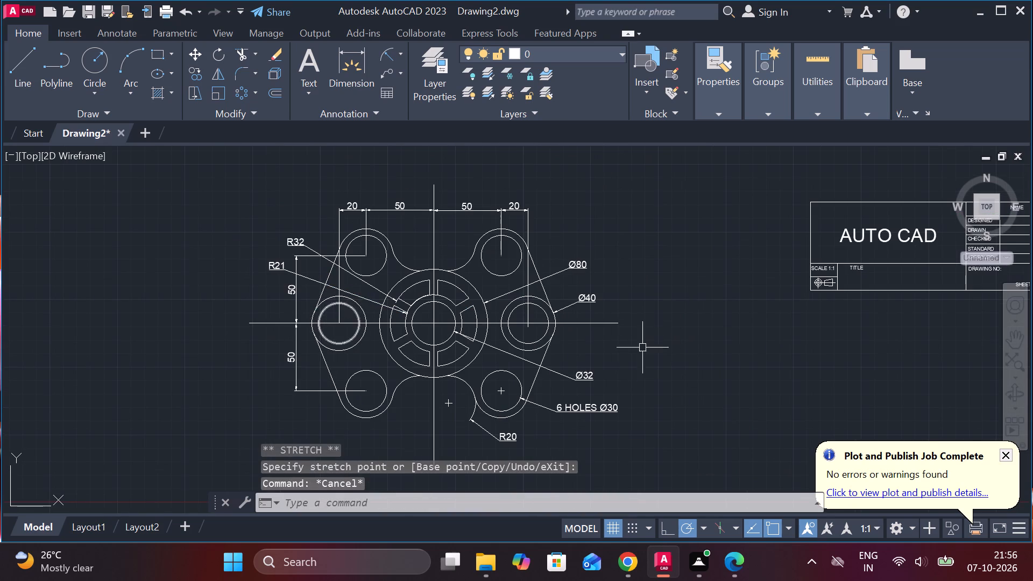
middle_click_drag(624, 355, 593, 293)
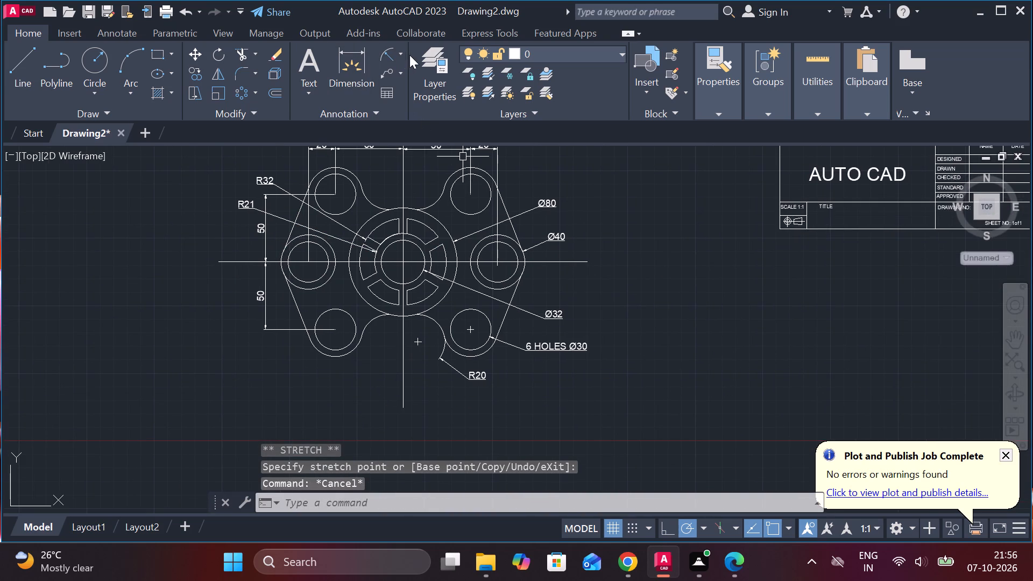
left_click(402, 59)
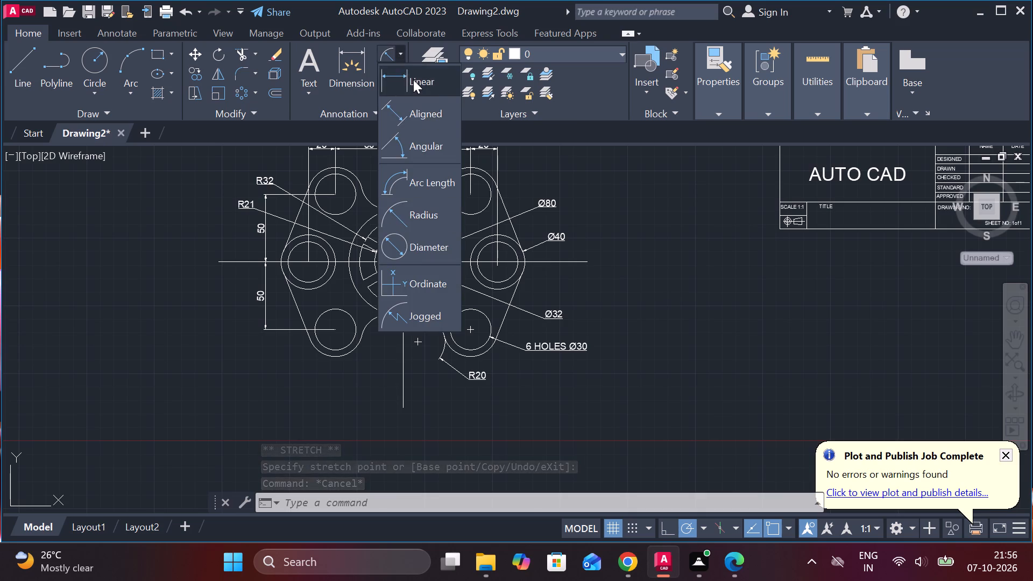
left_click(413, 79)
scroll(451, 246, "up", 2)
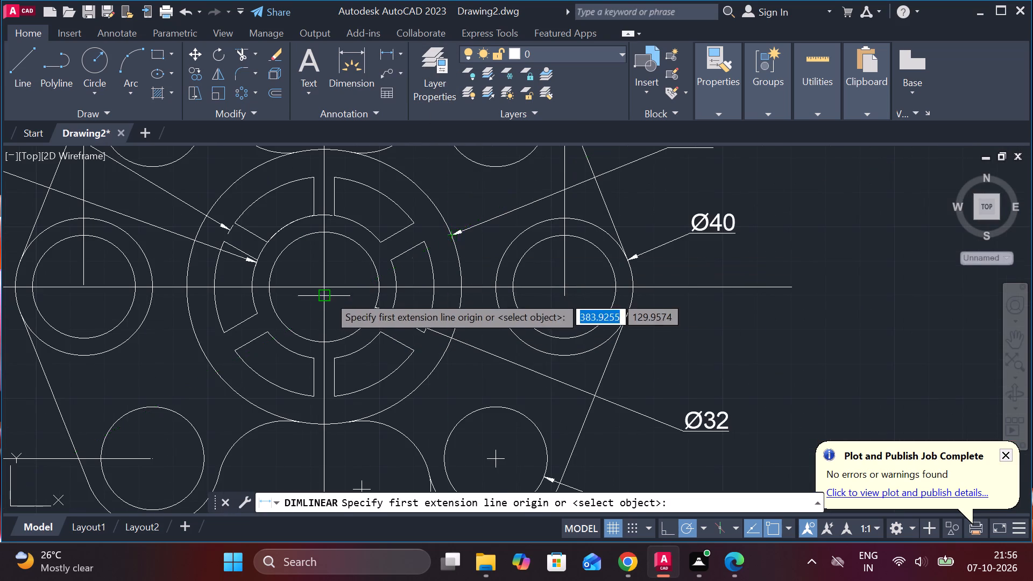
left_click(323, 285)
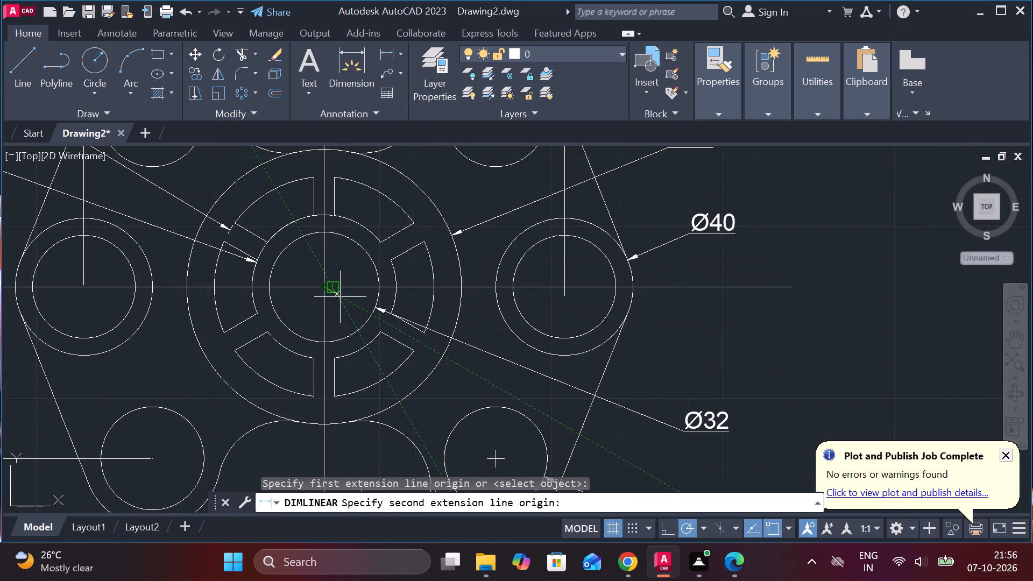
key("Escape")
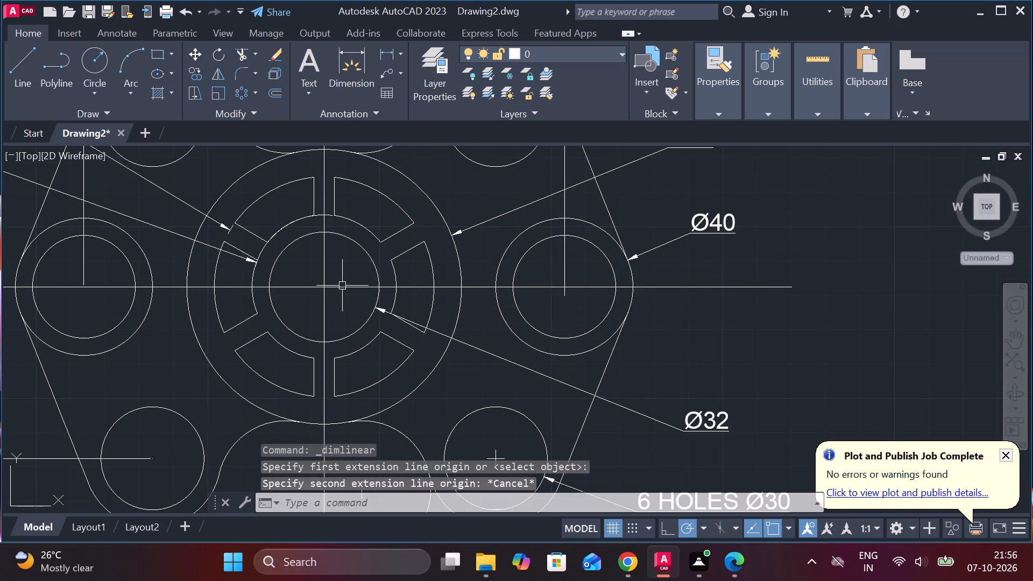
Add a linear dimension across the vertical gap between the two lower arc slots, placed just below the Ø80 circle.
scroll(339, 275, "down", 1)
left_click(391, 54)
scroll(355, 417, "up", 2)
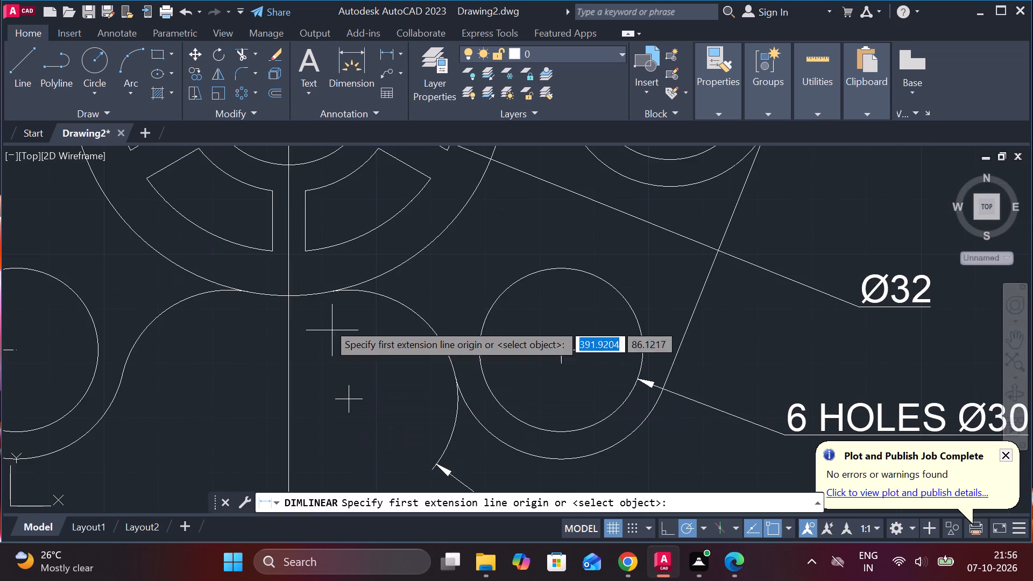
left_click(277, 229)
left_click(302, 223)
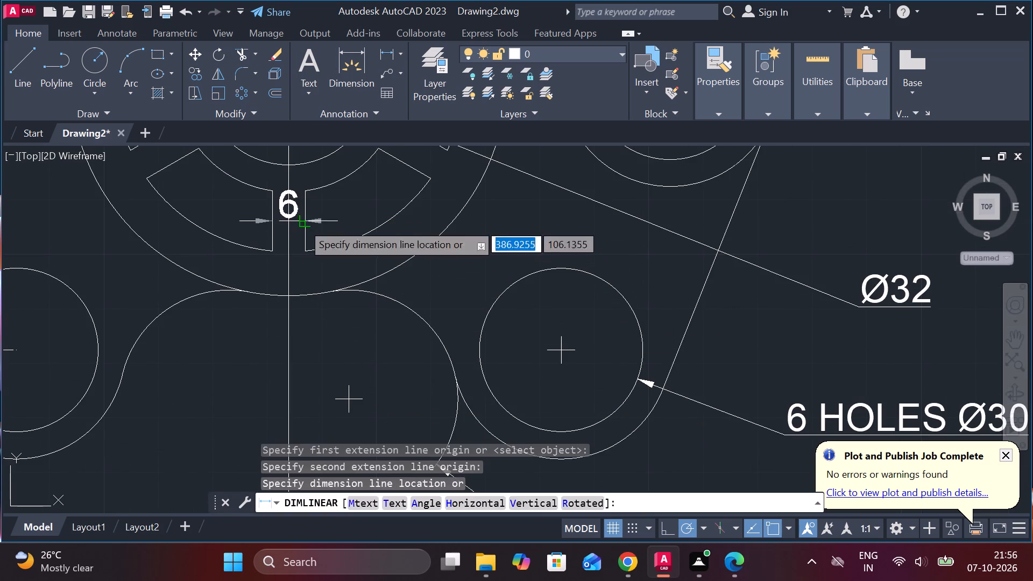
left_click(307, 366)
scroll(324, 371, "down", 2)
scroll(393, 392, "down", 2)
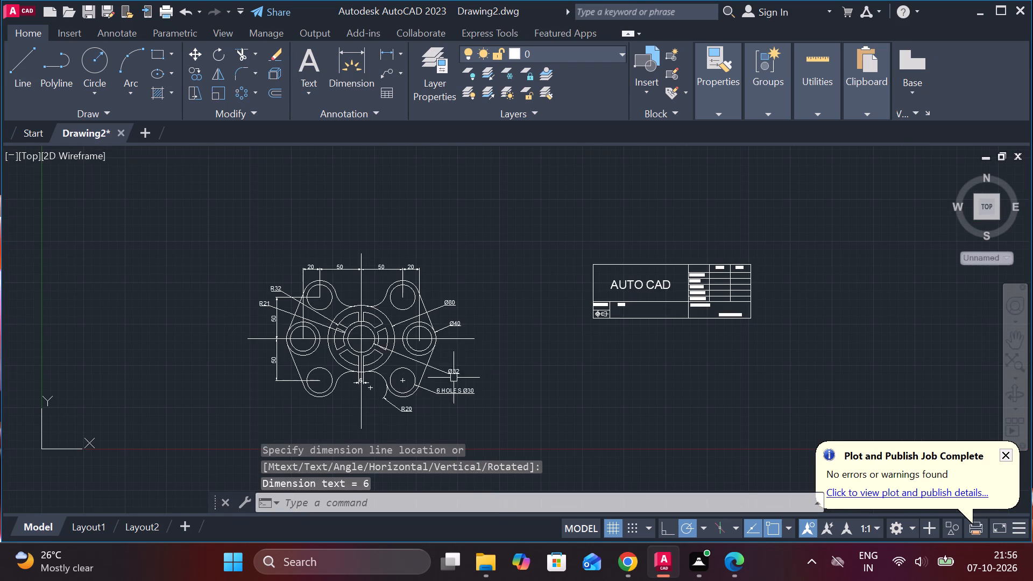
Load the ACAD_ISO02W100 ISO dash linetype into the drawing for the flange's centre lines.
left_click(363, 415)
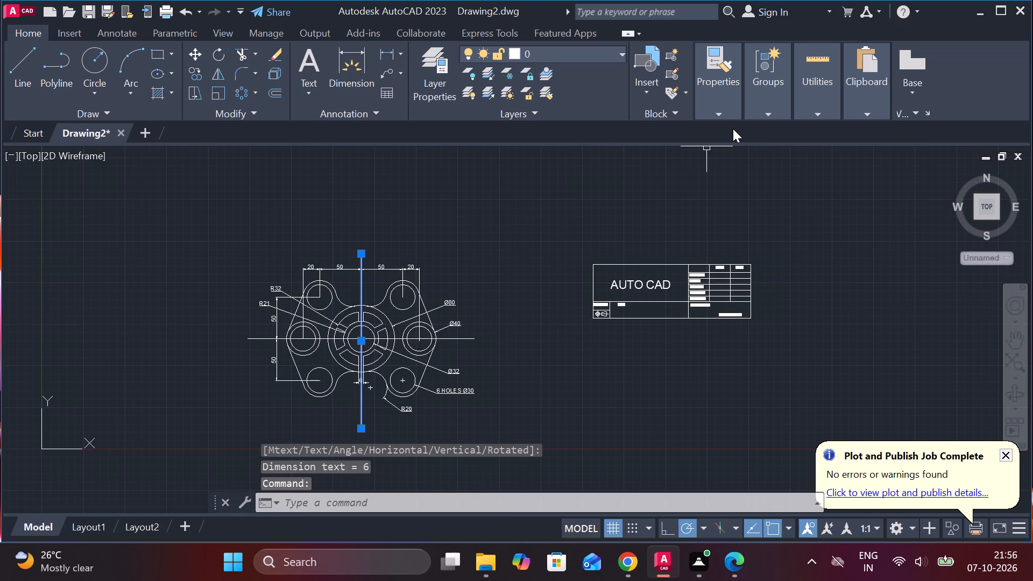
left_click(455, 337)
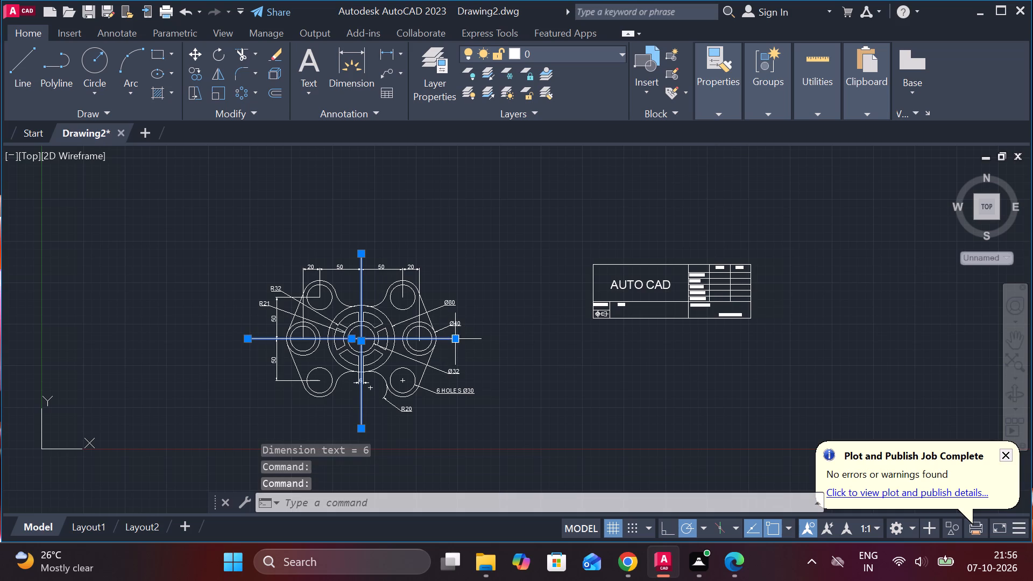
scroll(521, 299, "up", 2)
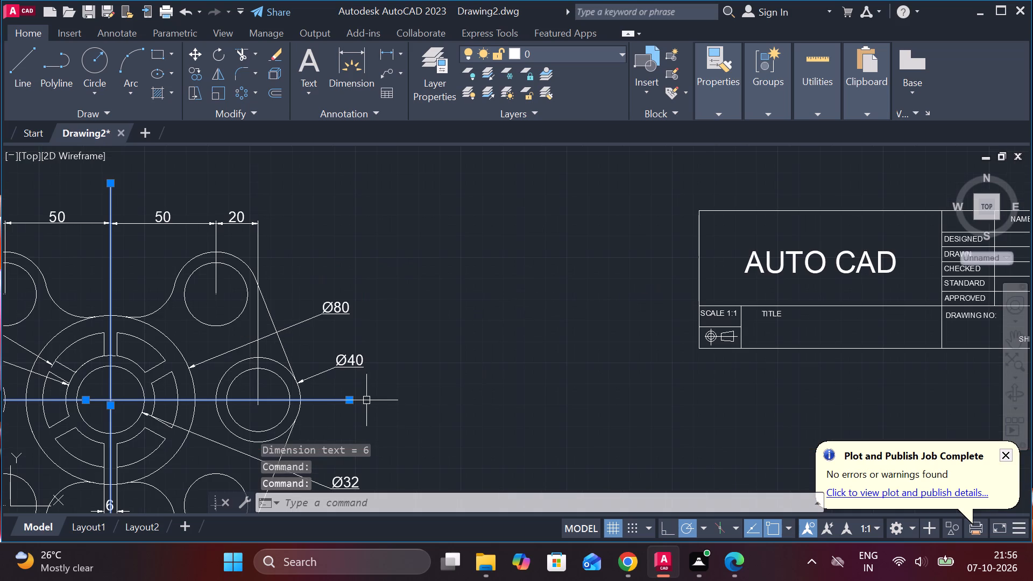
left_click(366, 400)
scroll(423, 403, "down", 3)
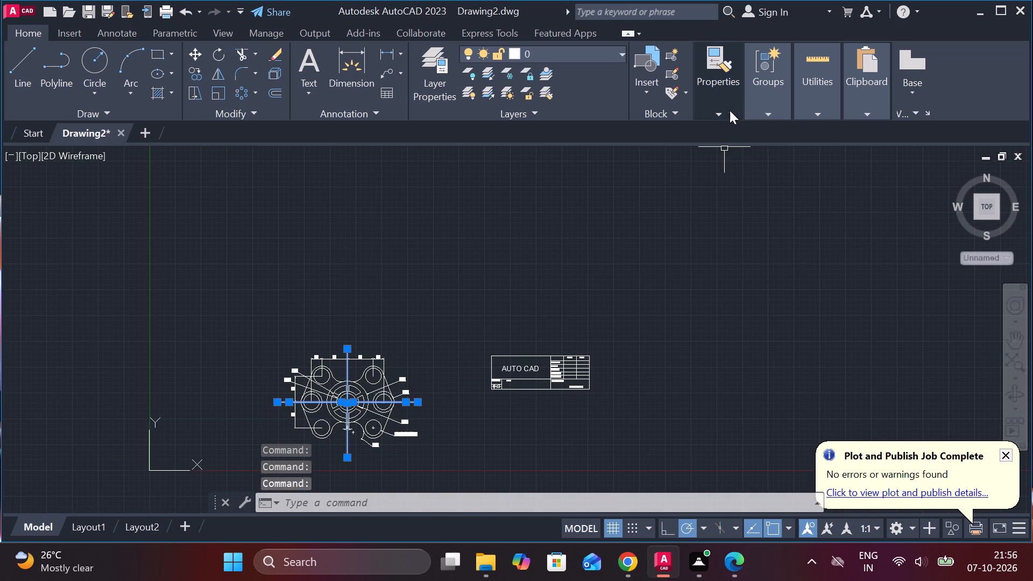
left_click(725, 118)
left_click(830, 168)
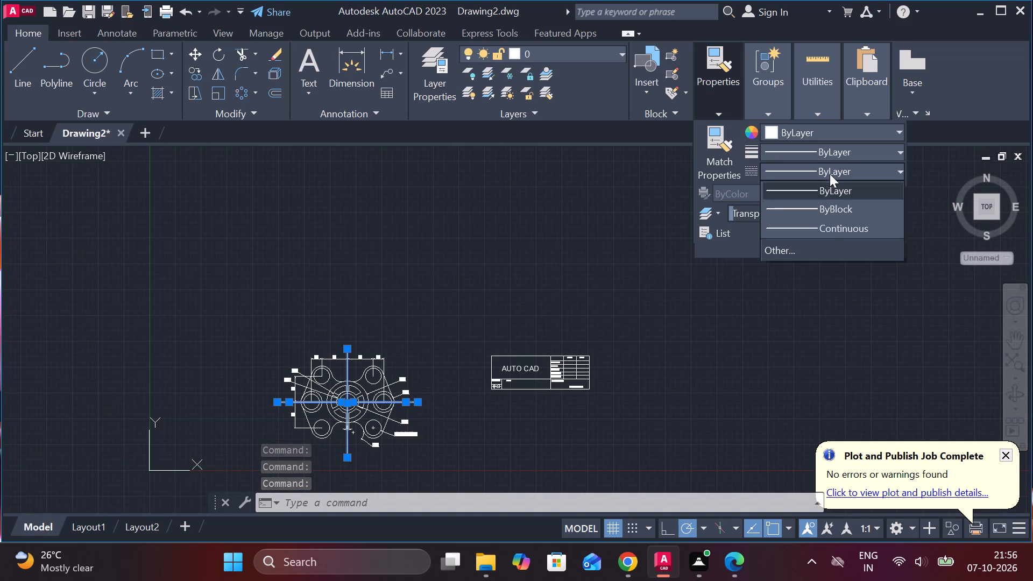
left_click(782, 256)
left_click(659, 136)
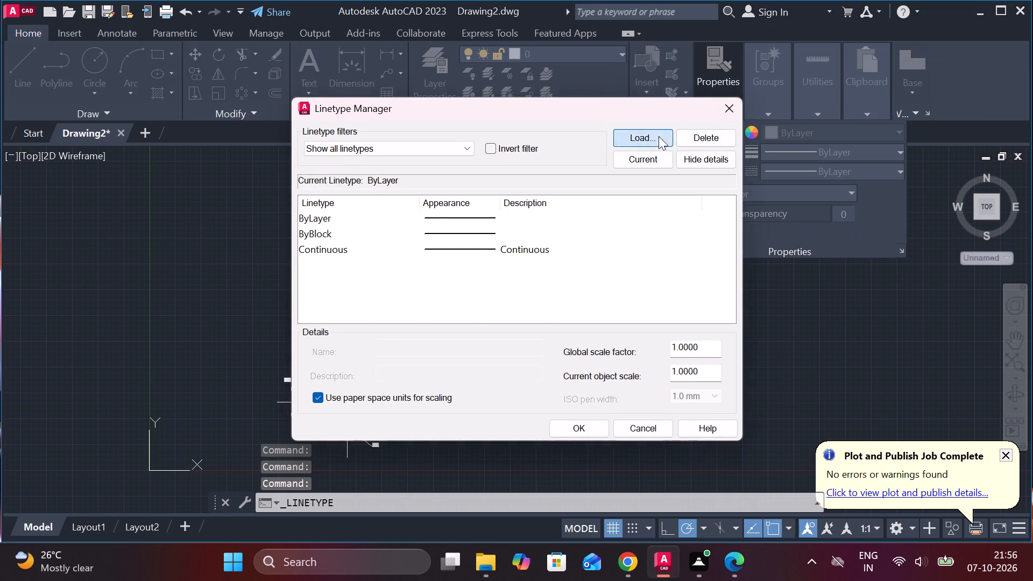
left_click(479, 243)
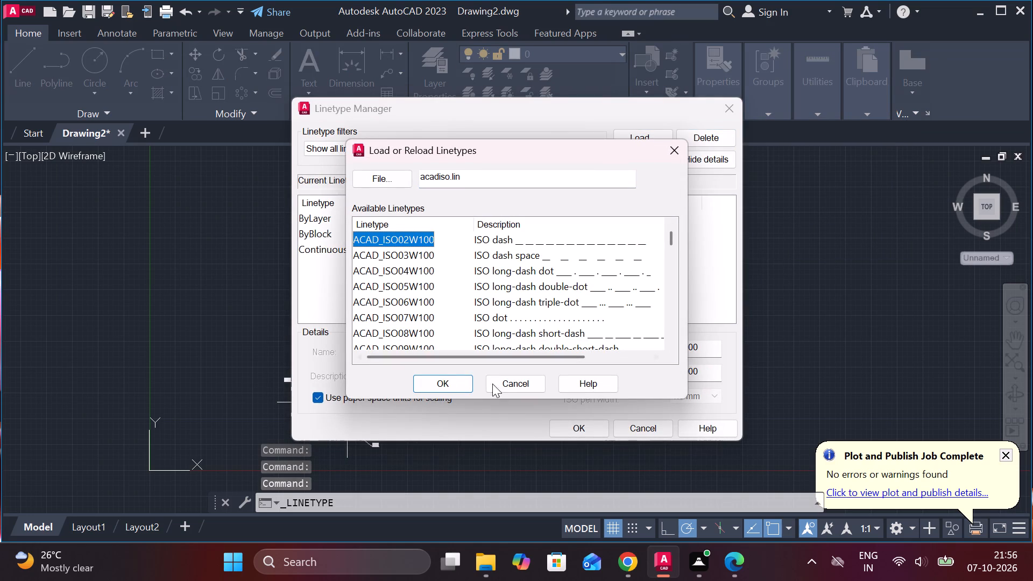
left_click(455, 378)
Set the linetype global scale factor and the current object scale to 0.5.
left_click_drag(703, 355, 648, 349)
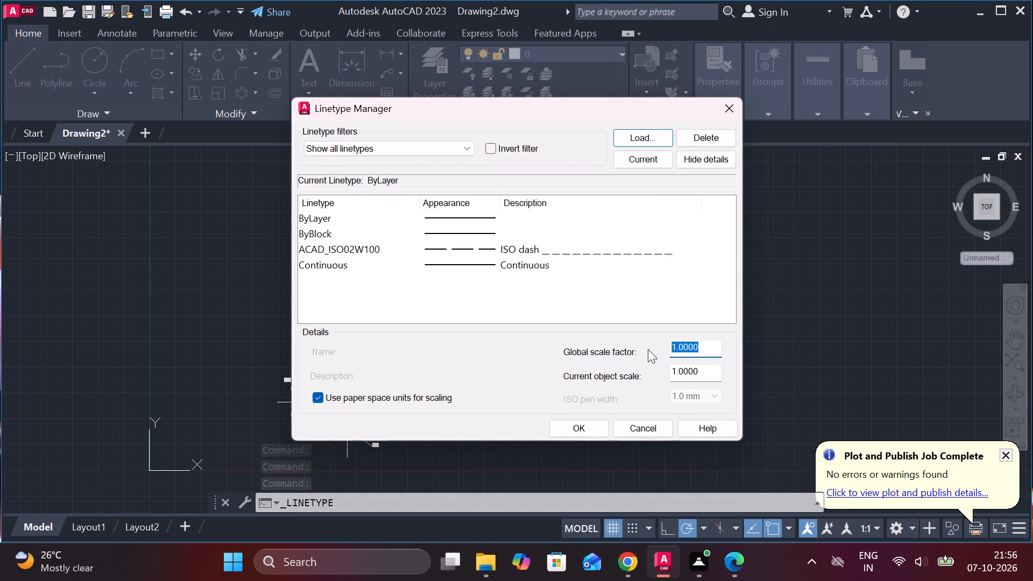
type(".5")
left_click_drag(696, 373, 684, 374)
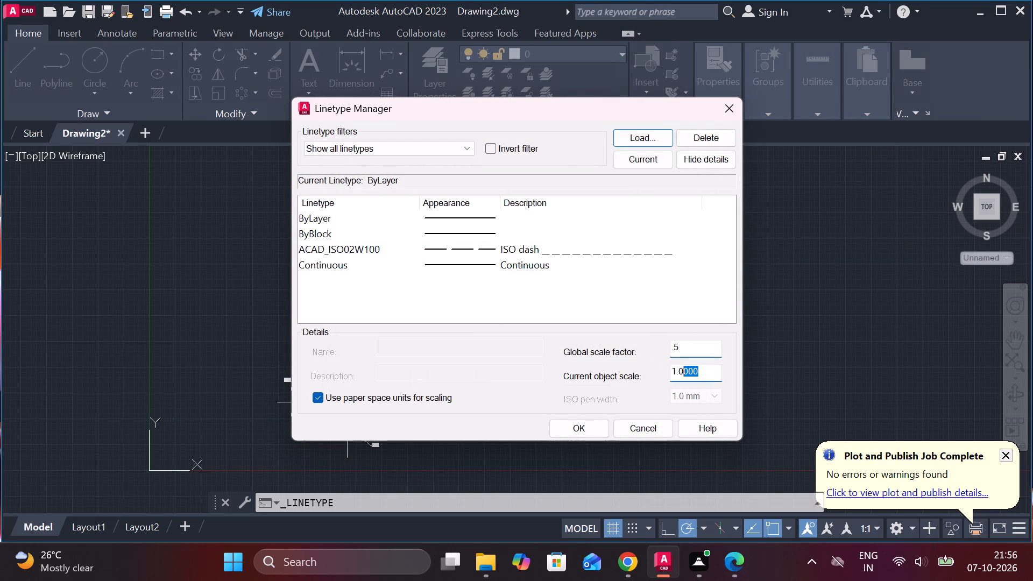
left_click_drag(684, 374, 656, 375)
key("period")
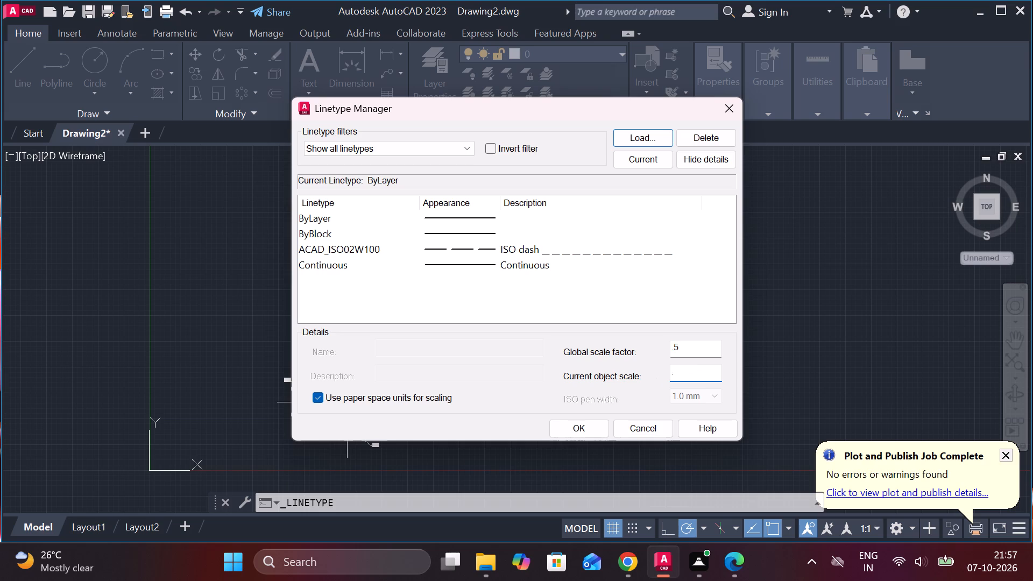
key("5")
left_click(589, 428)
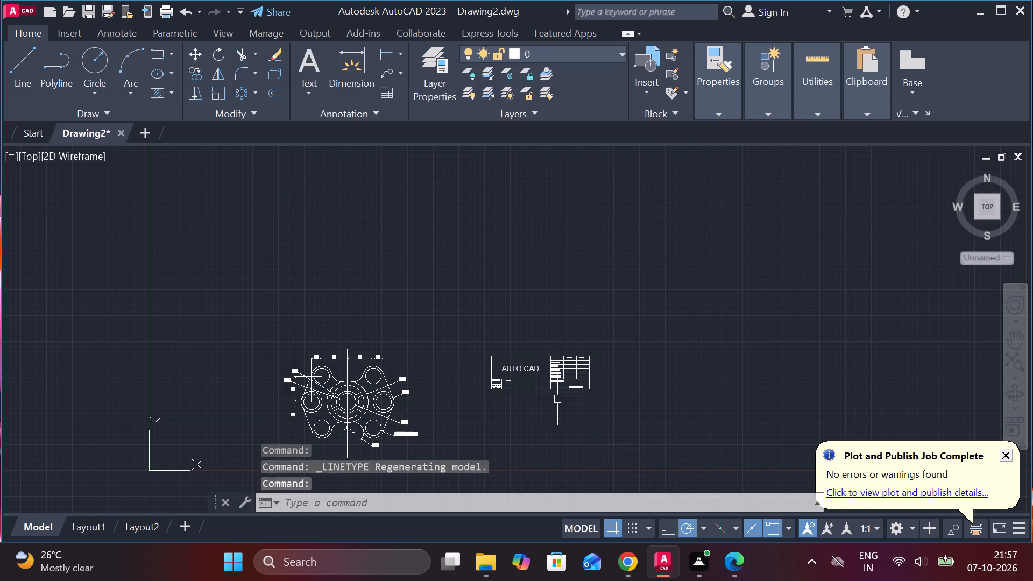
Assign the ACAD_ISO02W100 linetype to the flange's horizontal and vertical centre lines.
scroll(413, 398, "up", 2)
left_click(381, 406)
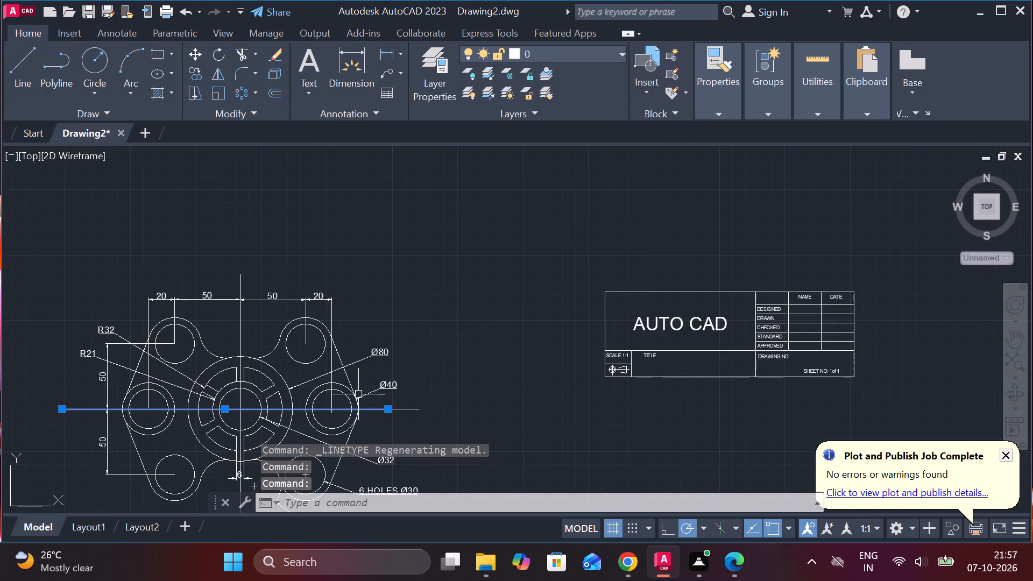
left_click(236, 323)
left_click(236, 324)
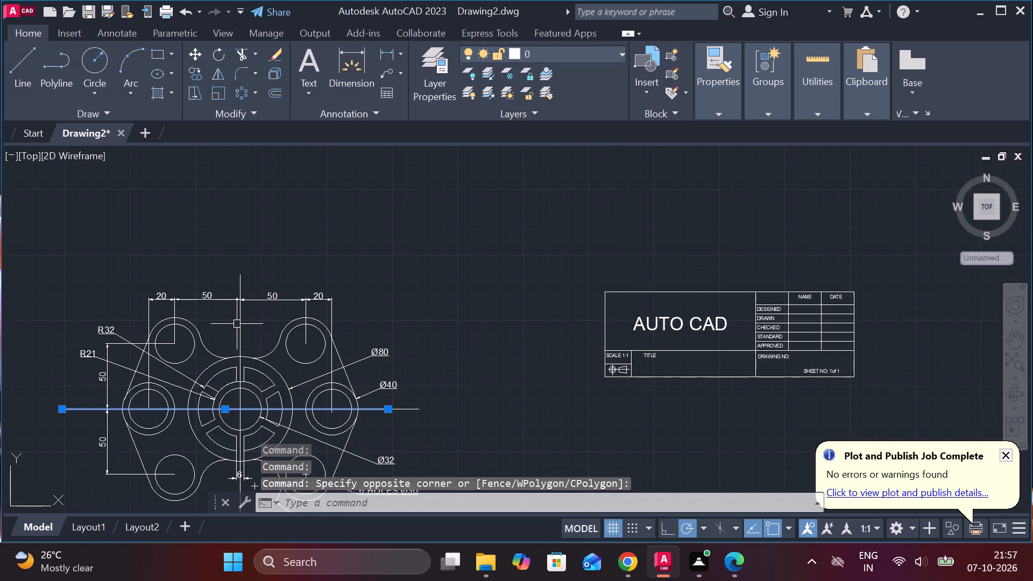
left_click(242, 321)
left_click(411, 408)
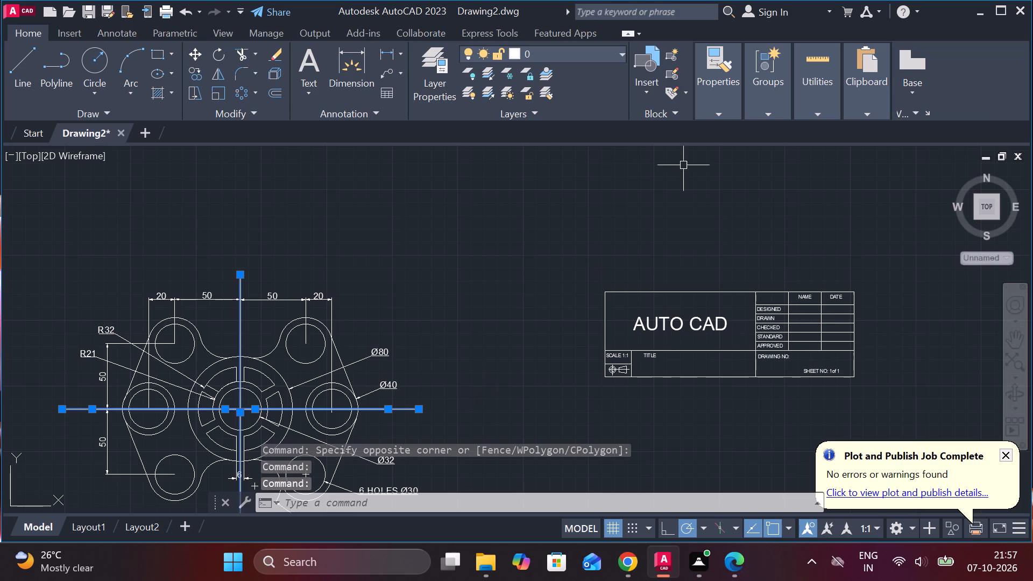
left_click(707, 119)
left_click(837, 175)
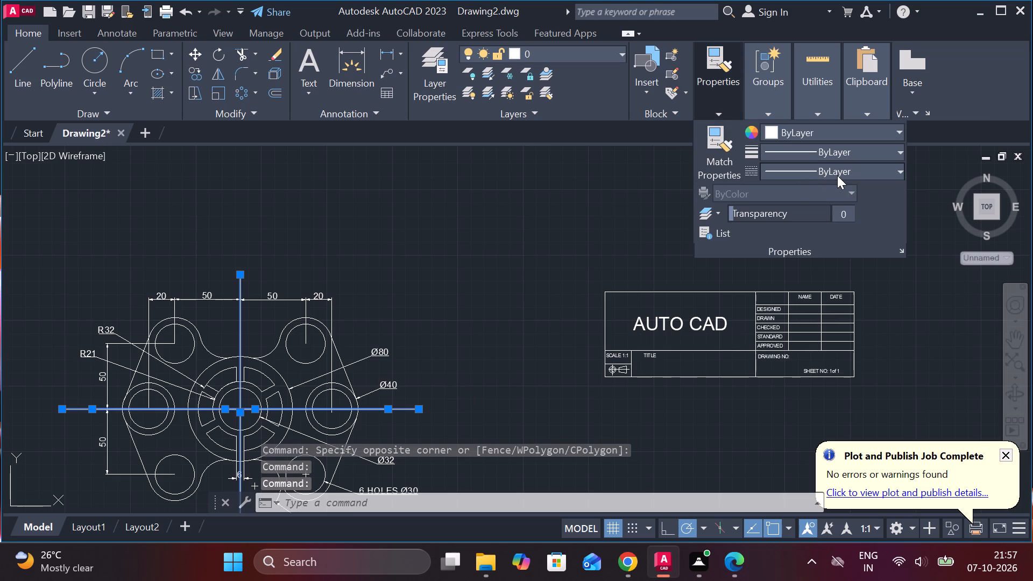
left_click(794, 230)
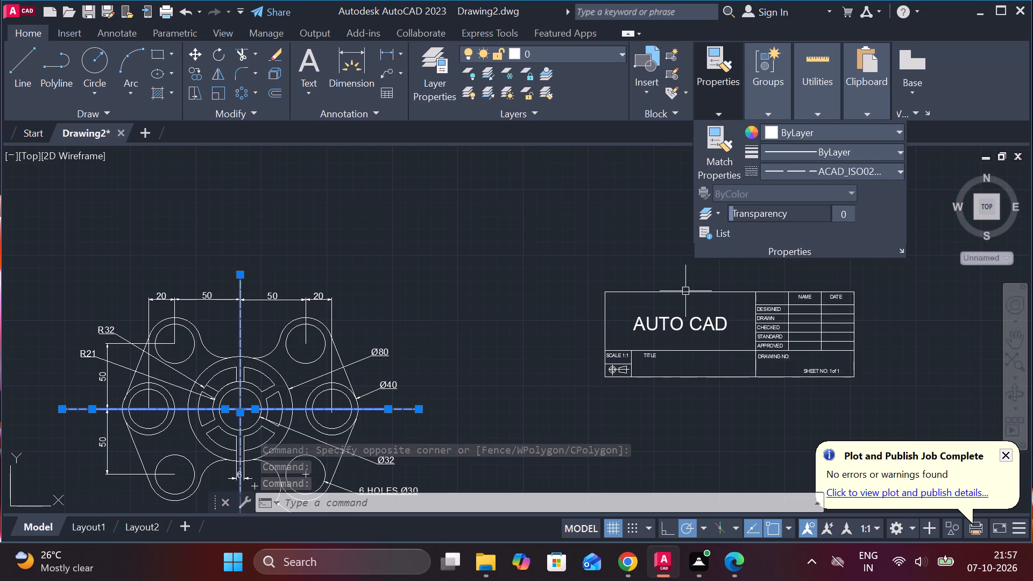
key("Escape")
Move the whole title block by its lower-right corner to just below and right of the flange, beneath the 6 HOLES Ø30 label.
middle_click_drag(499, 322, 542, 256)
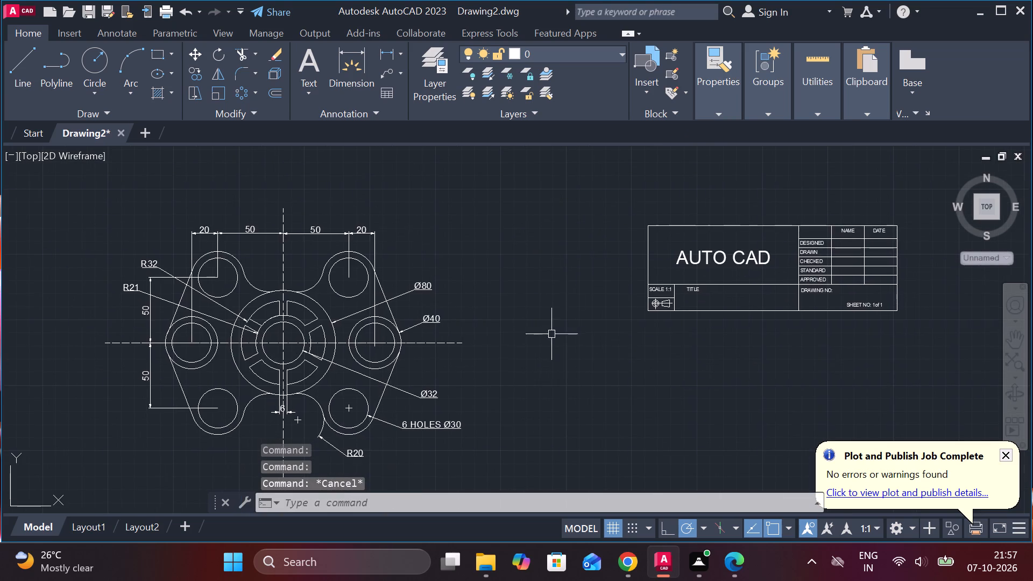
middle_click_drag(549, 336, 604, 308)
scroll(580, 340, "up", 1)
scroll(593, 337, "down", 1)
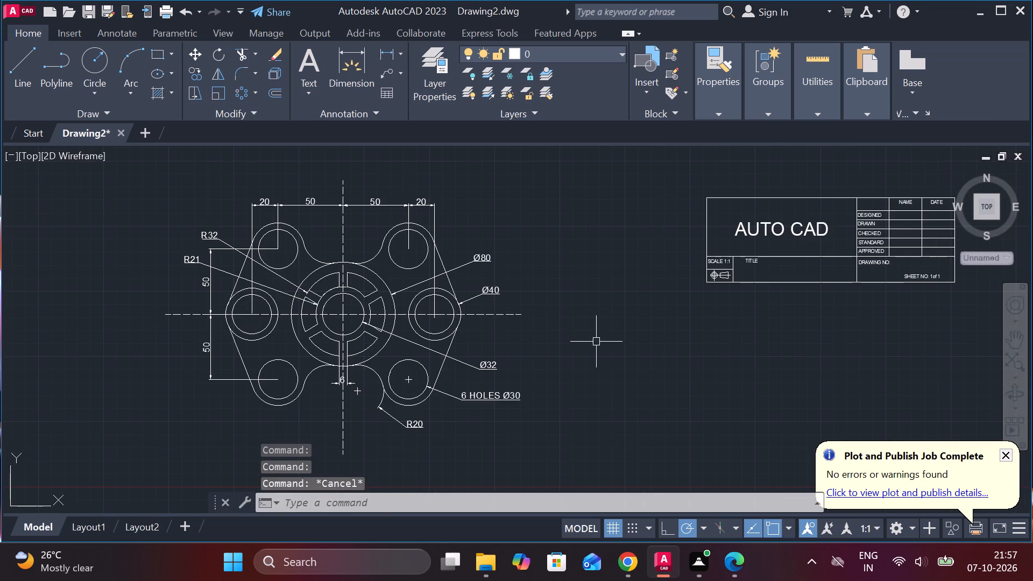
middle_click_drag(579, 340, 569, 340)
middle_click_drag(572, 350, 544, 350)
scroll(551, 350, "down", 1)
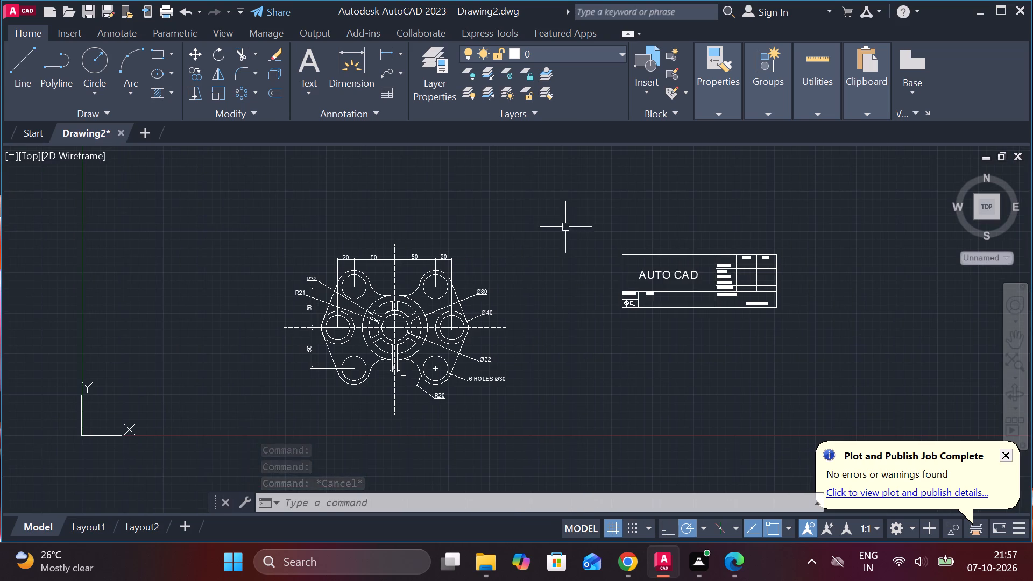
left_click_drag(563, 216, 568, 216)
left_click(878, 366)
key("m")
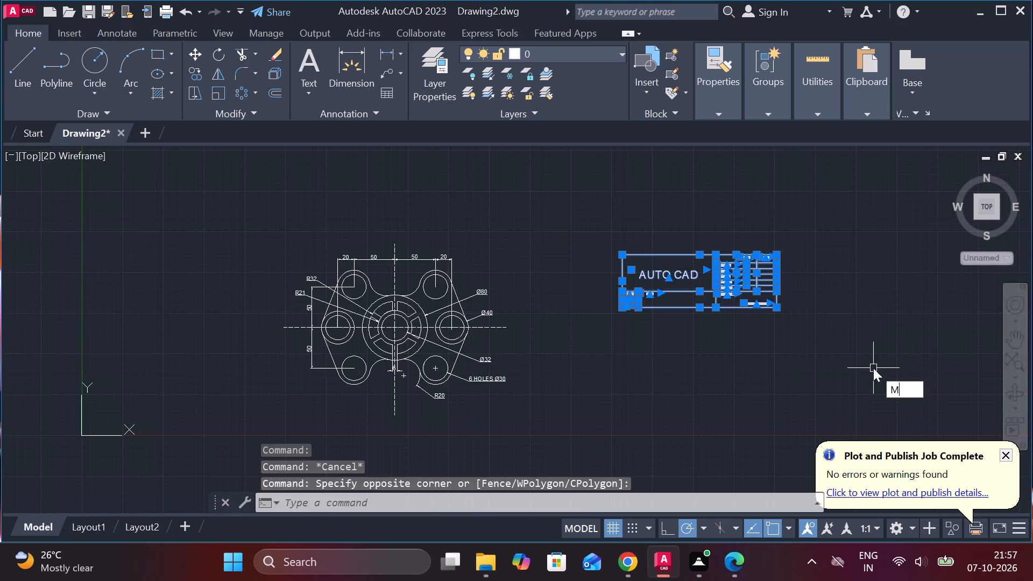
key("Return")
scroll(826, 332, "up", 3)
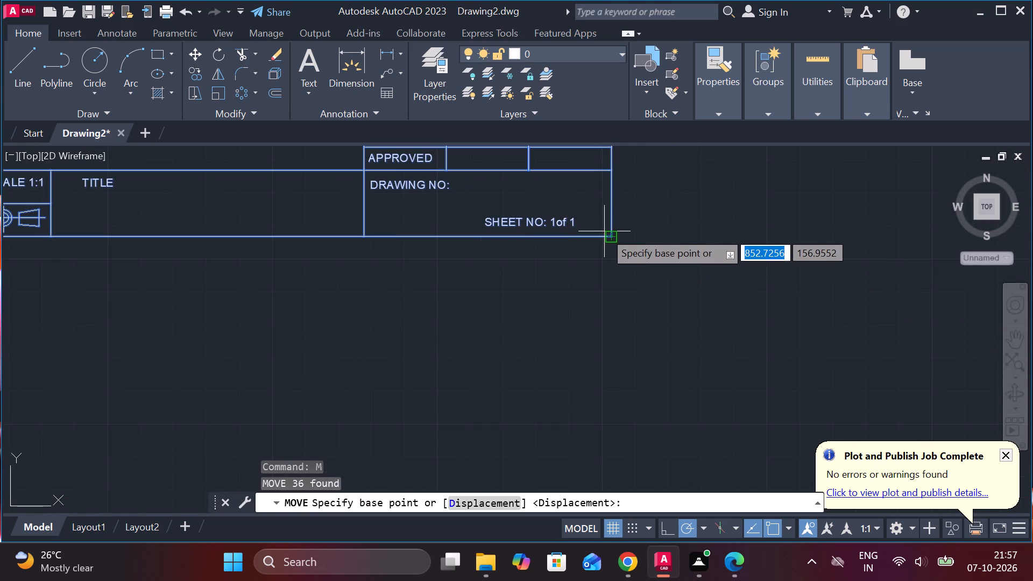
left_click(607, 234)
scroll(613, 272, "down", 3)
middle_click_drag(614, 311, 670, 297)
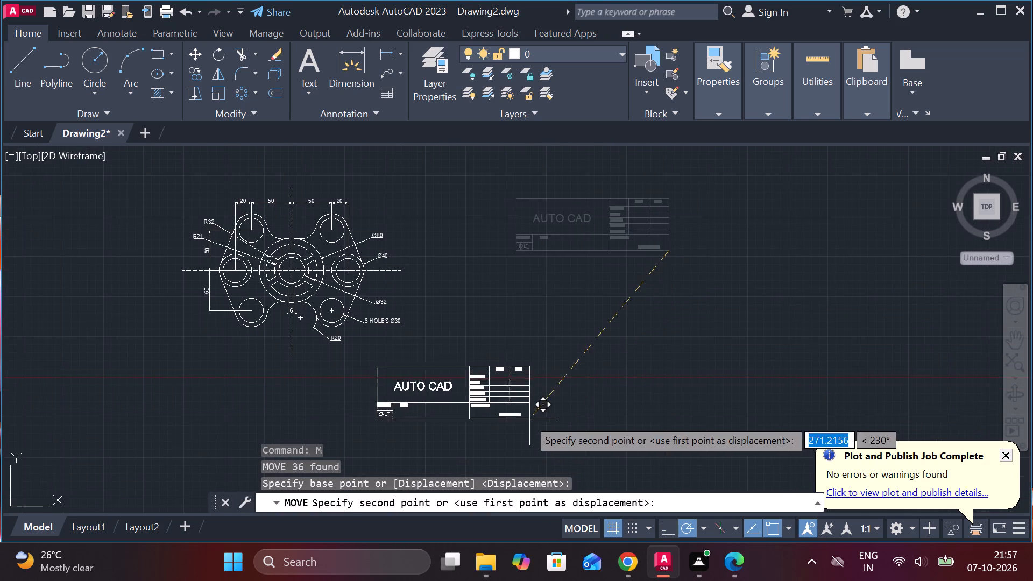
scroll(523, 416, "up", 2)
middle_click_drag(502, 405, 683, 380)
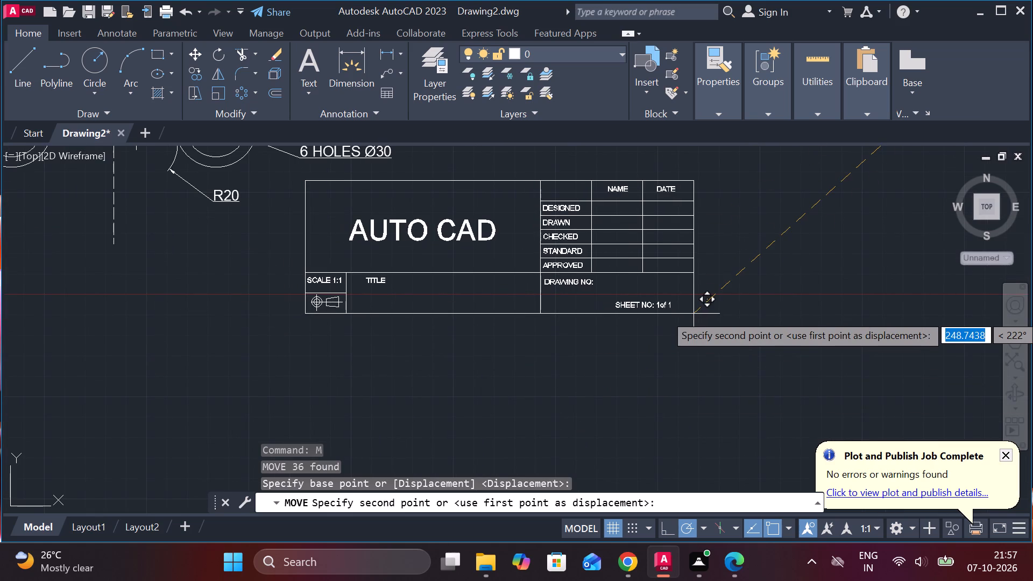
left_click(694, 314)
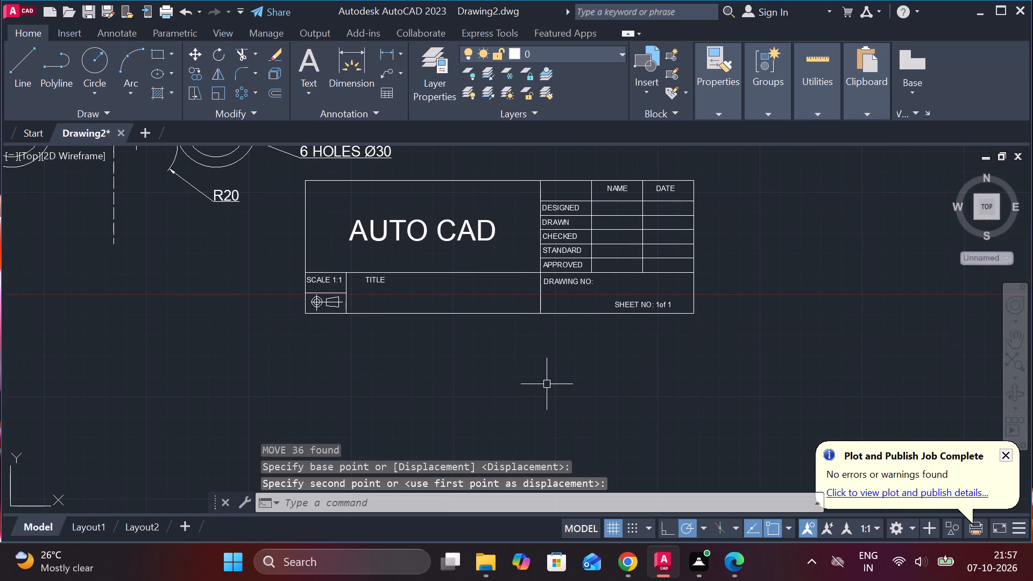
Copy the TITLE label and paste the duplicate below and to the right of it in the same title block cell.
scroll(441, 330, "up", 2)
middle_click_drag(434, 362, 479, 415)
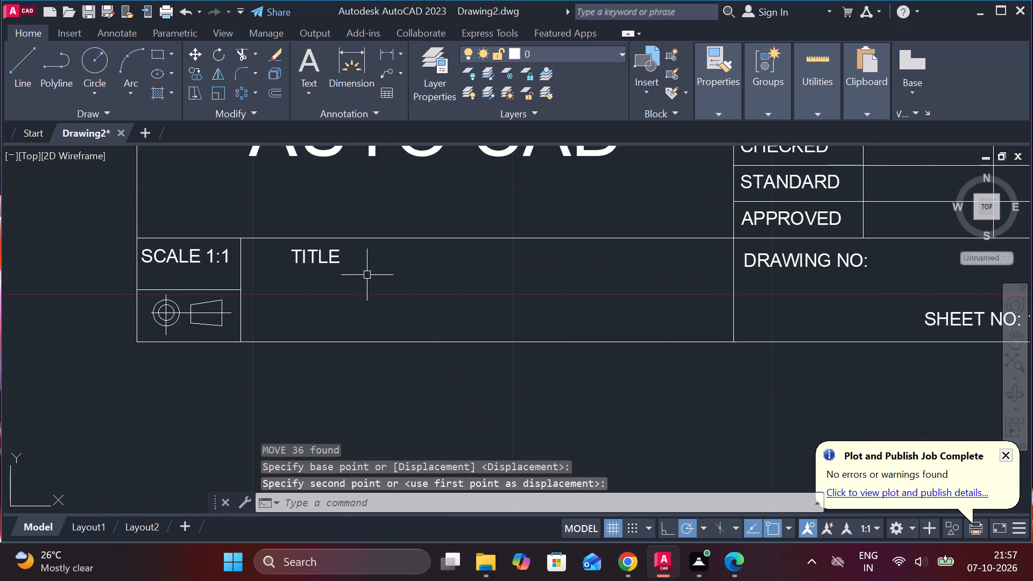
left_click(320, 264)
key("ctrl+c")
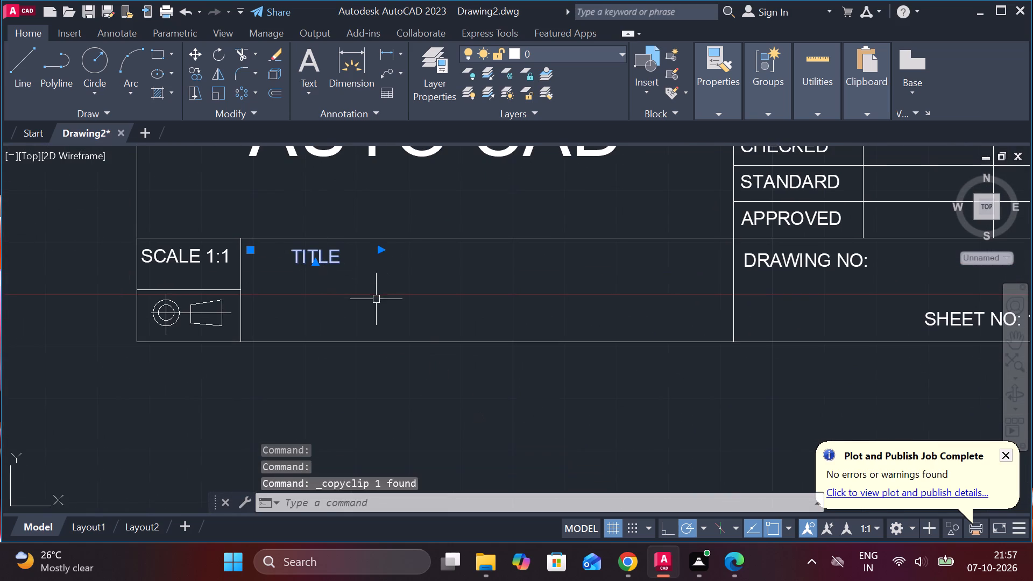
key("ctrl+v")
scroll(332, 304, "up", 1)
left_click(325, 301)
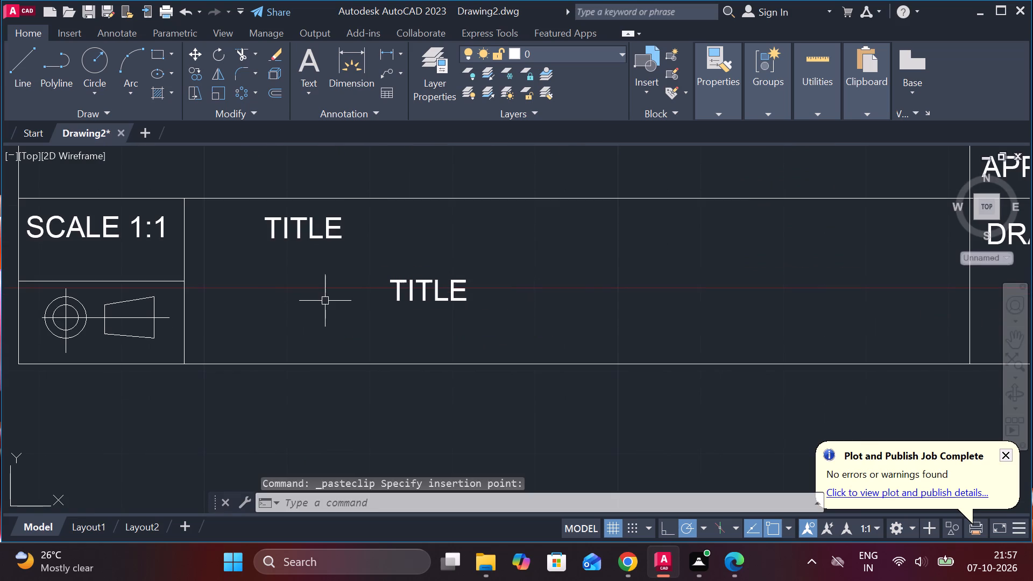
Open the duplicate TITLE text for editing and clear its contents.
double_click(422, 294)
left_click(519, 293)
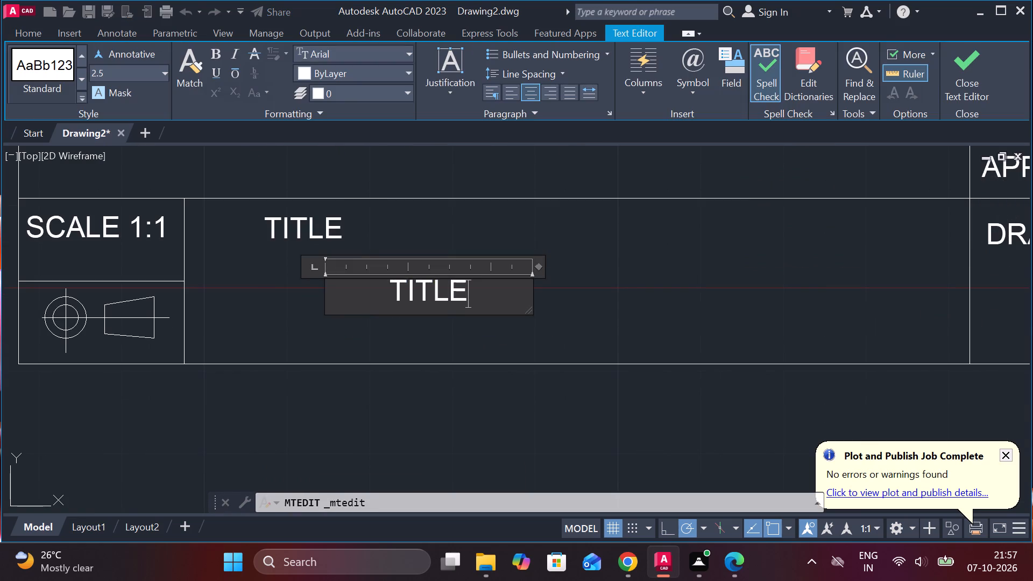
key("BackSpace")
key("BackSpace")
key("BackSpace")
key("BackSpace")
key("BackSpace")
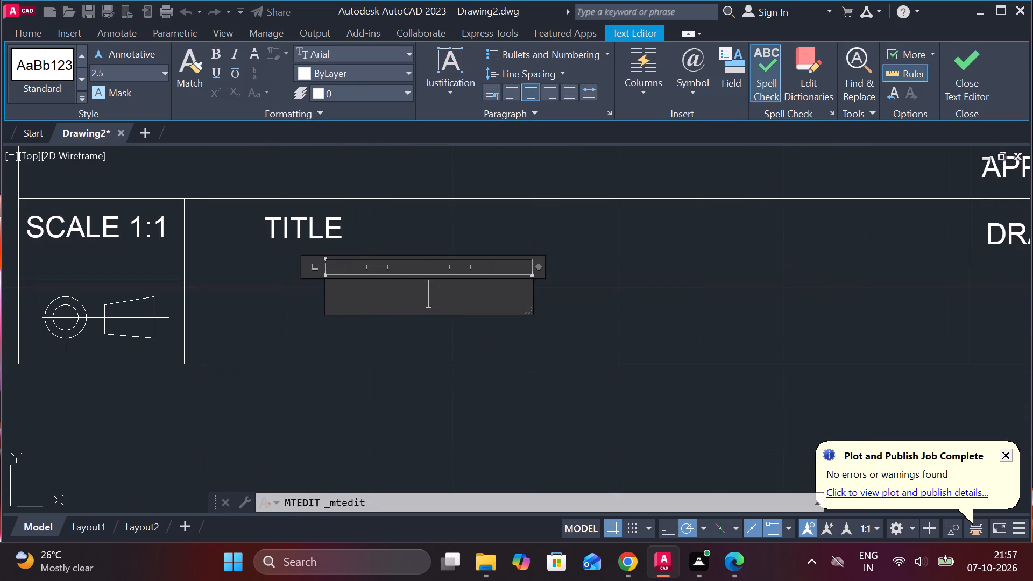
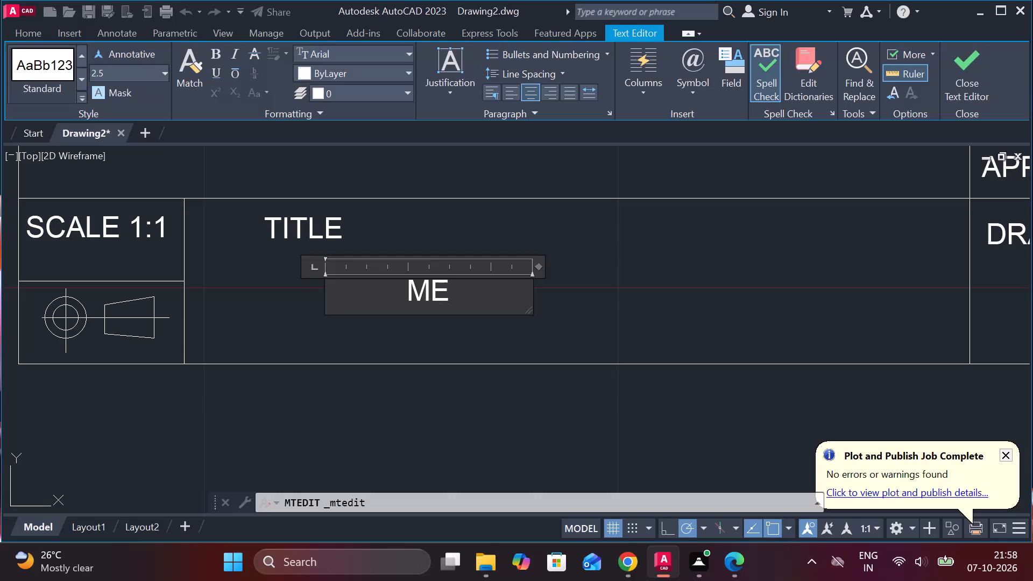
Complete the title block text as MECHANICAL FLANGE and widen its text frame so it fits on one line.
type("CHANICAL FLANGE")
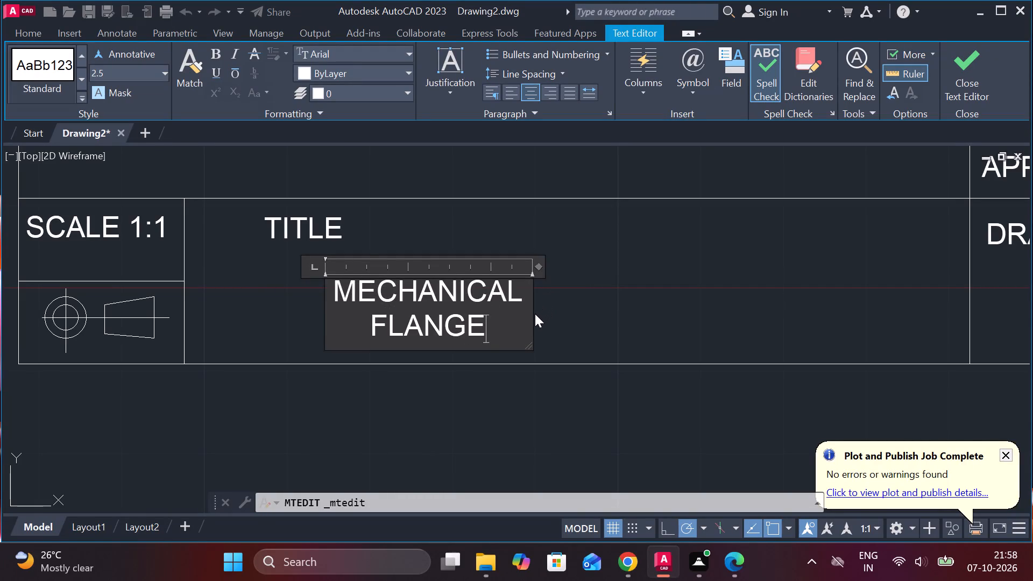
left_click_drag(529, 320, 650, 280)
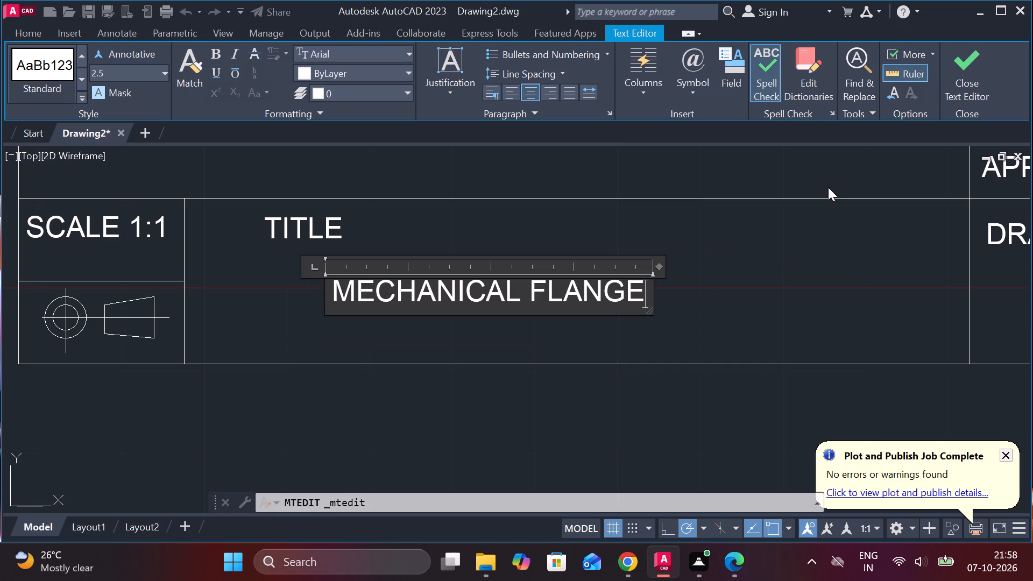
left_click(962, 75)
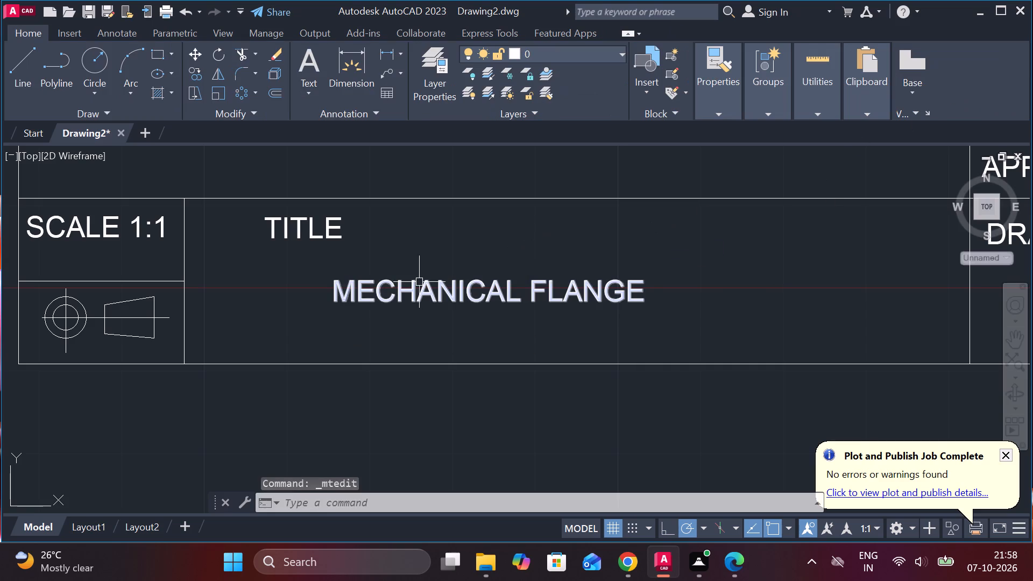
Move the MECHANICAL FLANGE text horizontally to the right, towards the middle of the title cell.
left_click(416, 283)
left_click(328, 280)
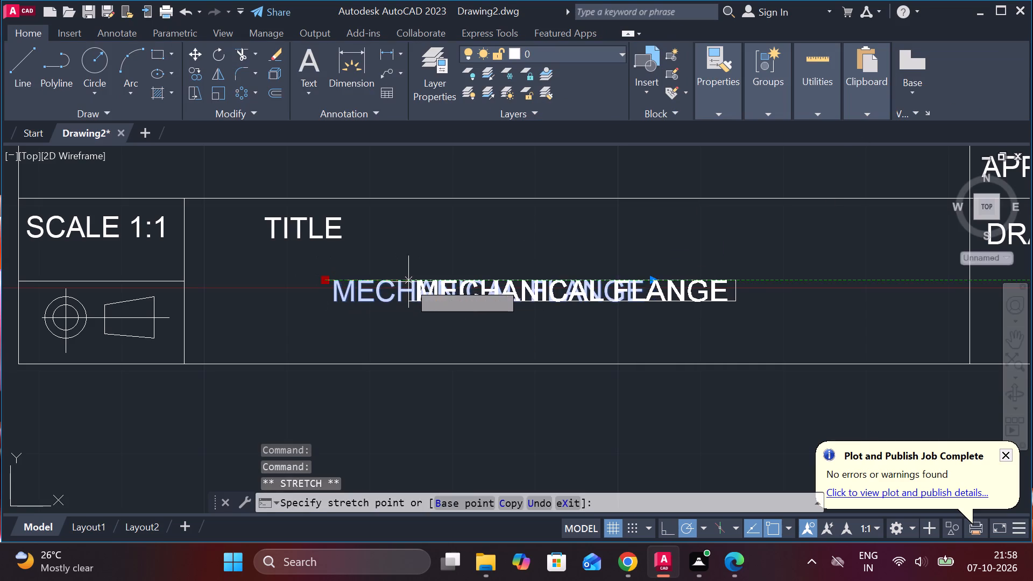
left_click(408, 282)
scroll(416, 278, "down", 1)
key("Escape")
Draw a rectangular border about 454 by 265 from the title block's lower-right corner to beyond the flange's upper left.
scroll(575, 306, "down", 3)
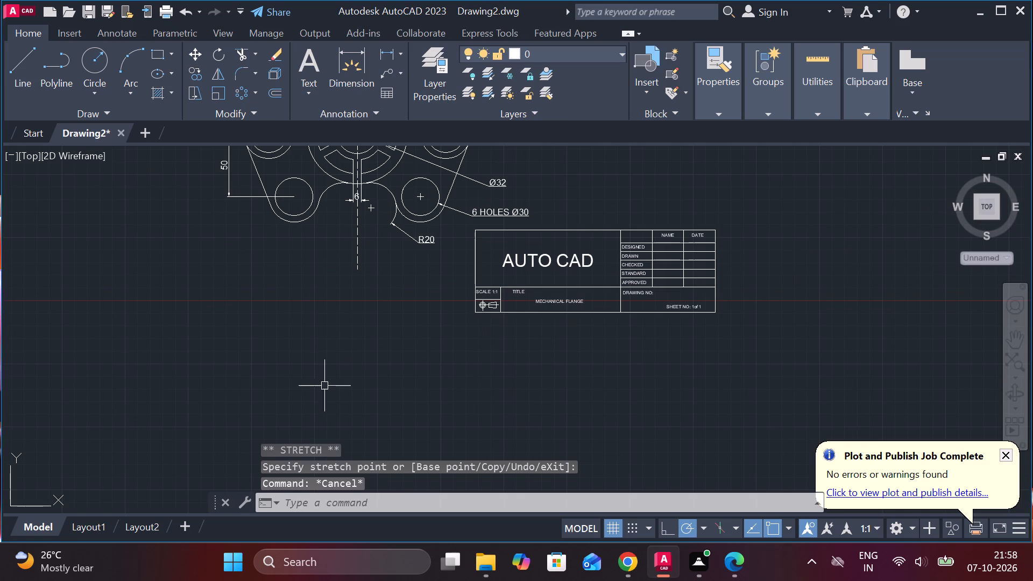
left_click(155, 54)
scroll(742, 290, "up", 2)
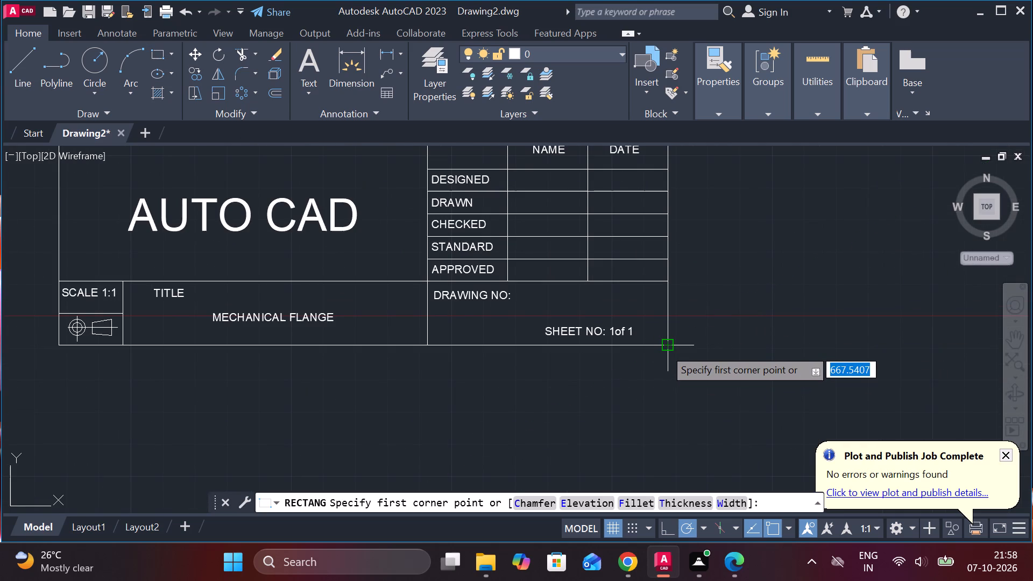
left_click(664, 348)
scroll(288, 257, "down", 2)
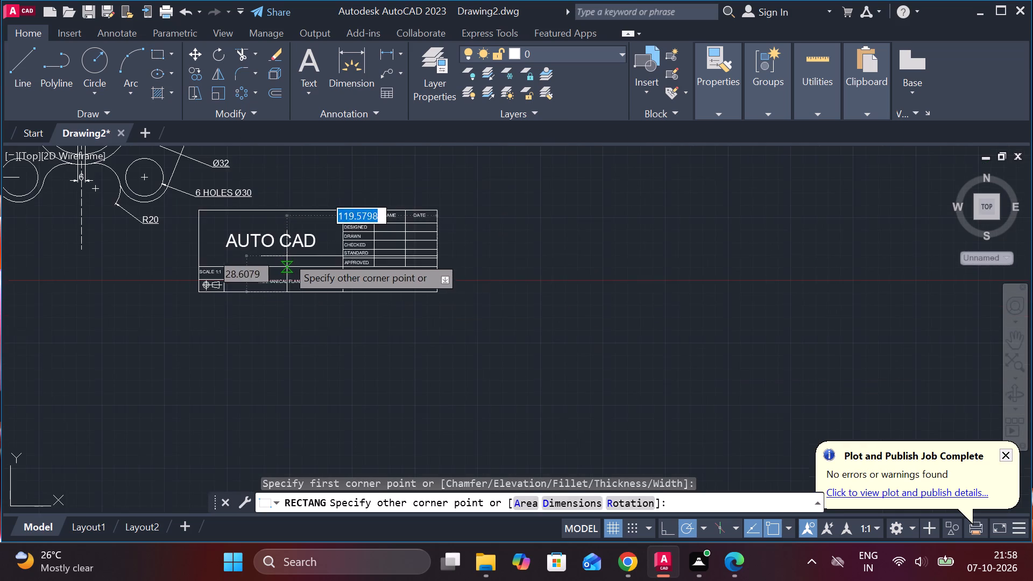
middle_click_drag(307, 261, 484, 353)
middle_click_drag(400, 250, 496, 370)
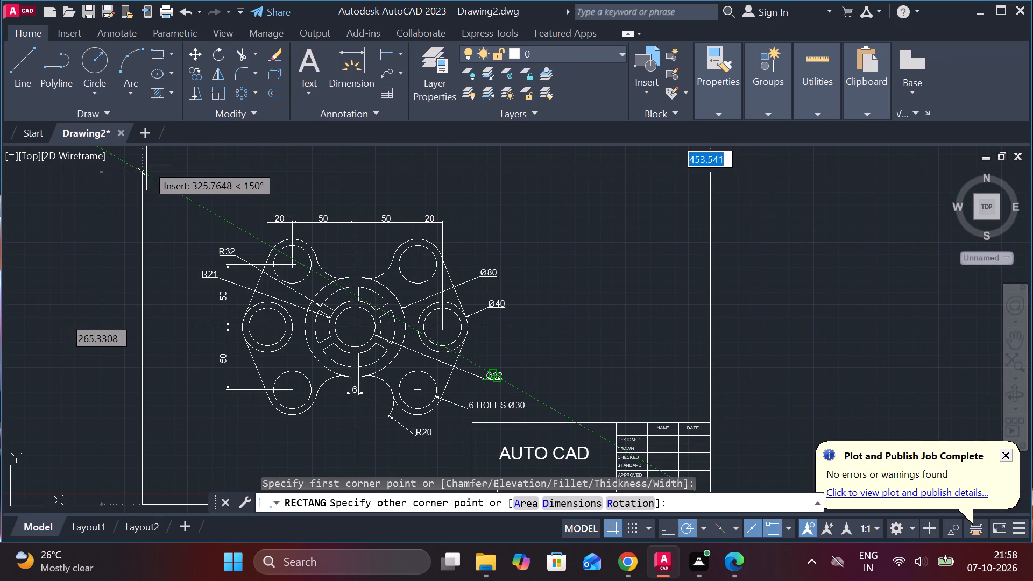
left_click(146, 164)
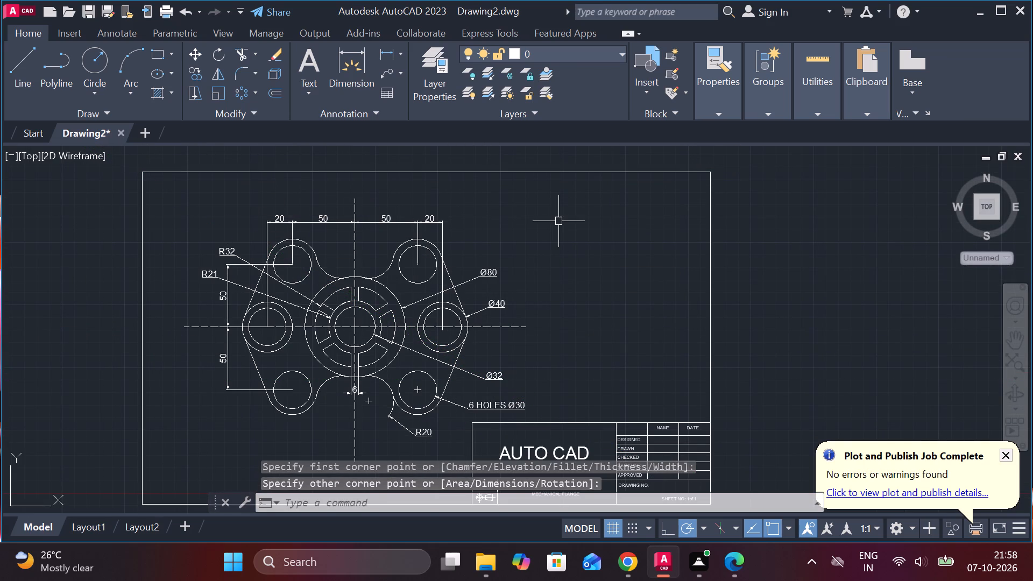
Save the drawing in Documents under the file name MECHANICAL FLANGE.
key("ctrl+s")
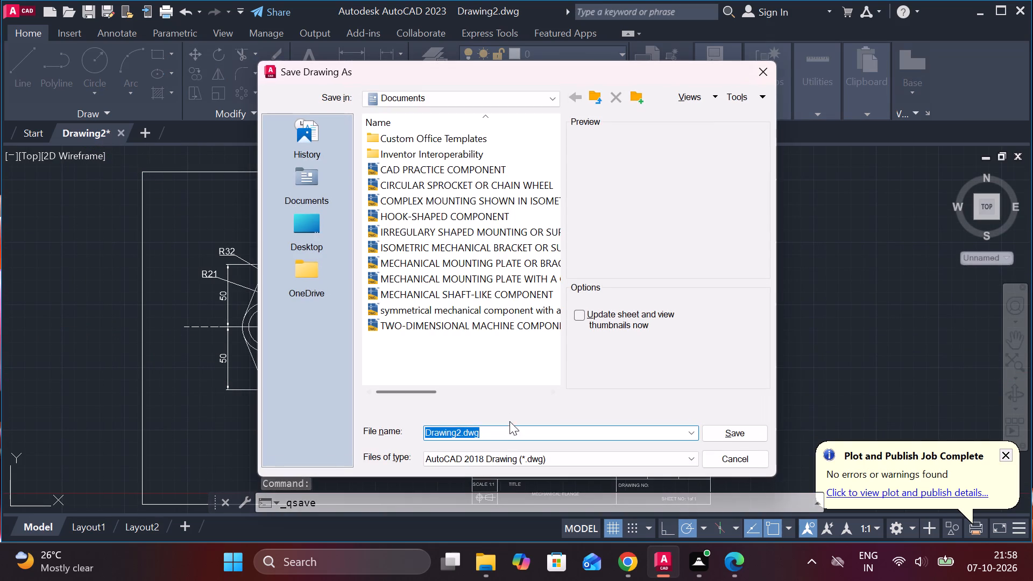
left_click(510, 427)
key("BackSpace")
key("BackSpace")
key("BackSpace")
key("BackSpace")
key("BackSpace")
key("BackSpace")
key("BackSpace")
key("BackSpace")
key("BackSpace")
key("BackSpace")
key("BackSpace")
key("BackSpace")
key("BackSpace")
key("BackSpace")
key("BackSpace")
key("BackSpace")
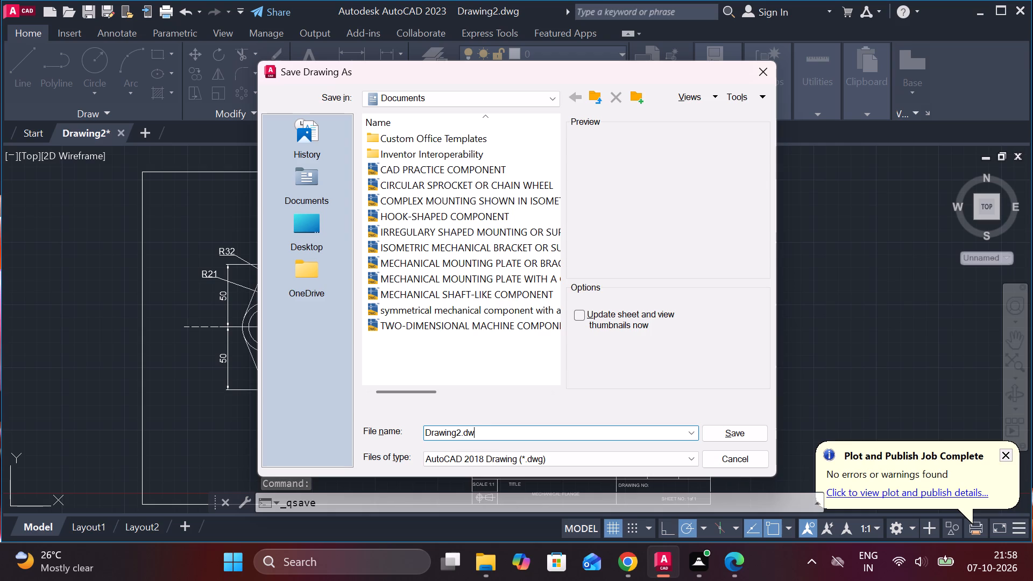
type("MECHANICAL")
key("space")
type("FLANGE")
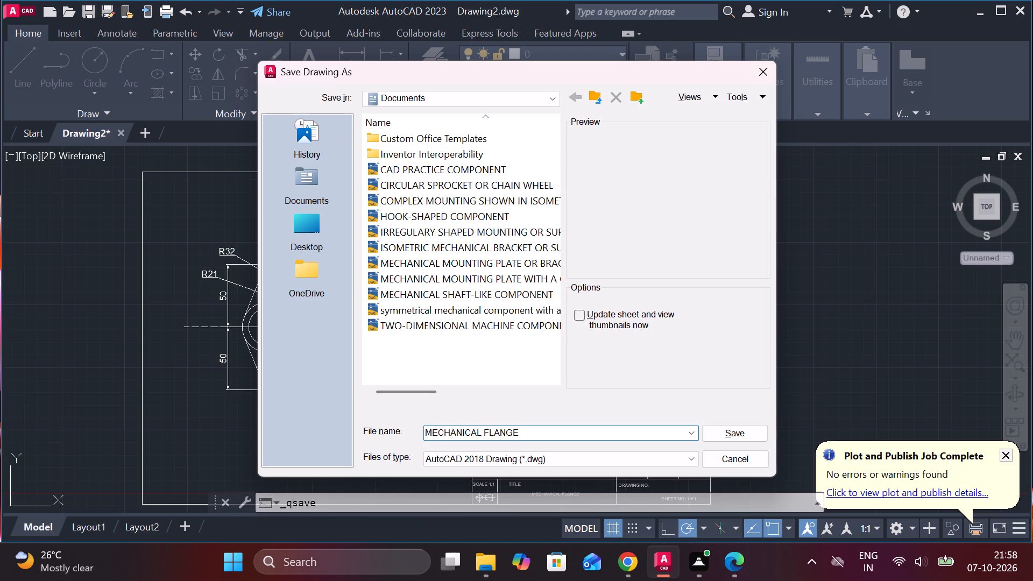
left_click(716, 442)
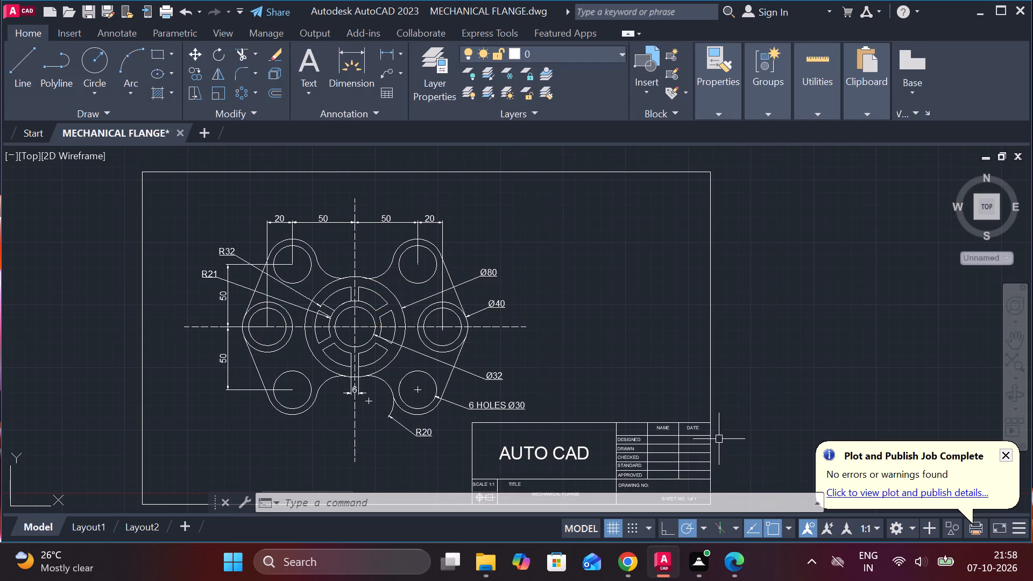
Turn off log file recording with the LOGFILEOFF command.
scroll(464, 256, "down", 2)
scroll(534, 293, "up", 1)
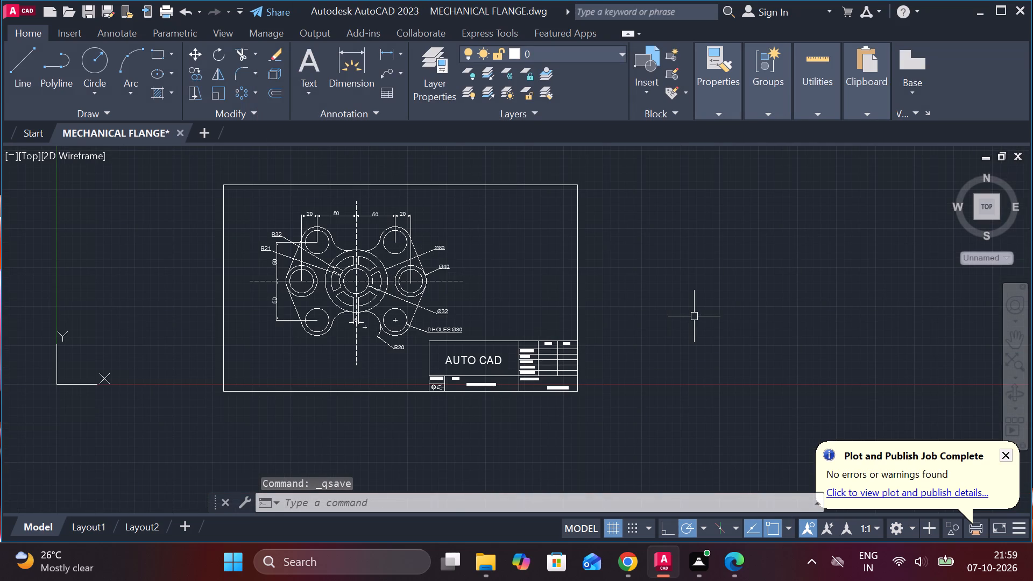
type("LO")
key("g")
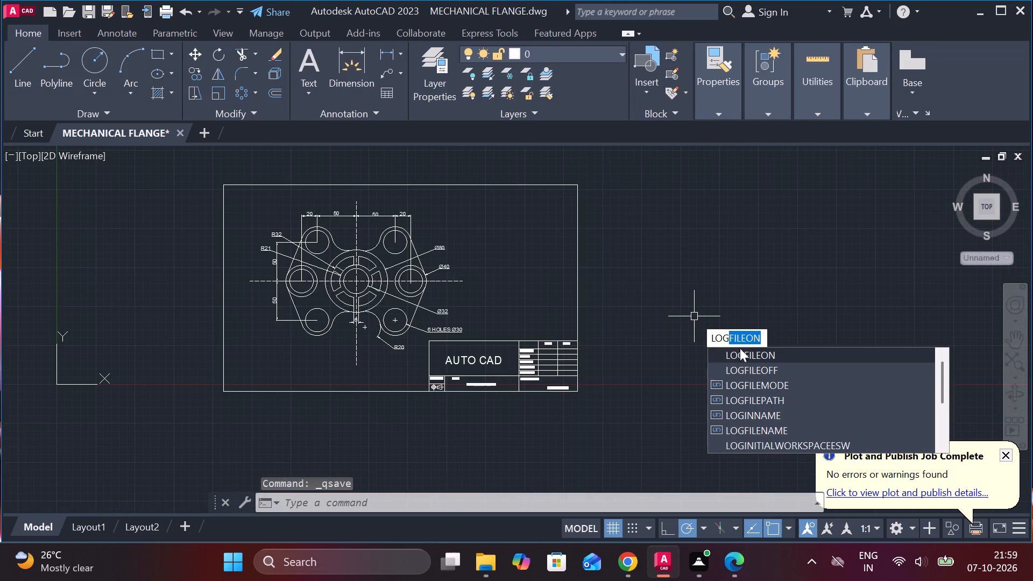
left_click(761, 374)
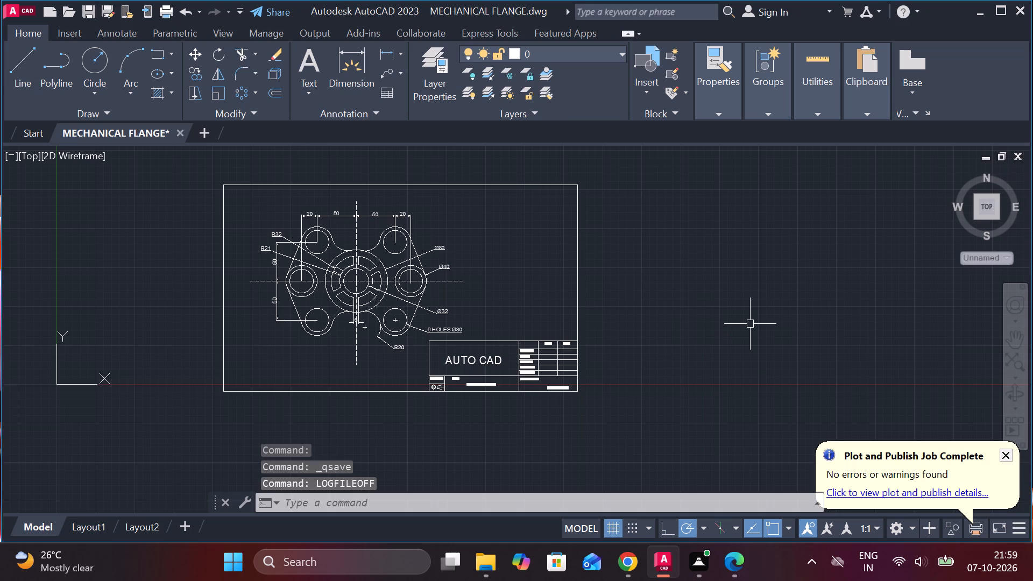
Save the MECHANICAL FLANGE drawing again.
key("ctrl+s")
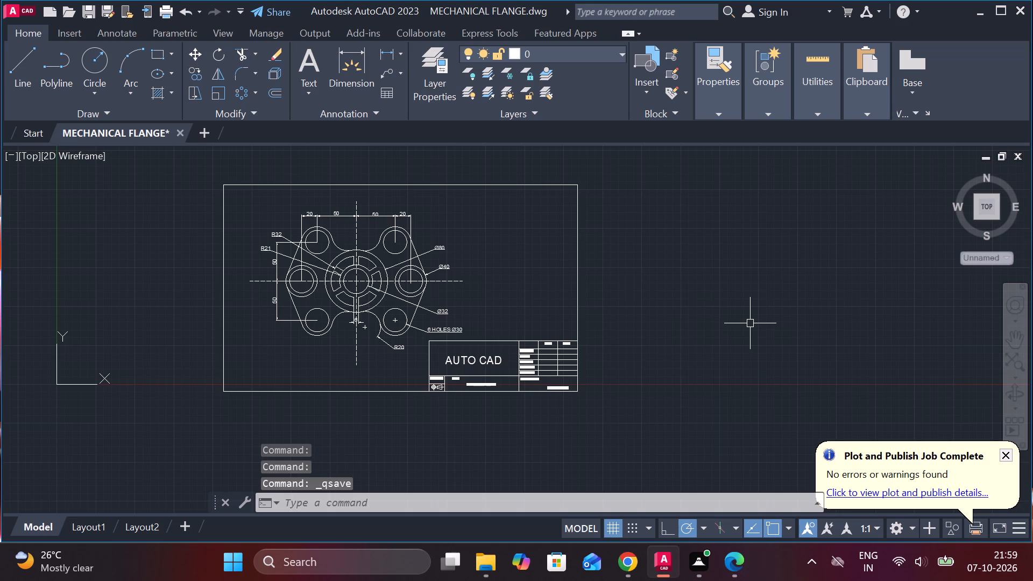
Start a plot of the drawing with the DWG To PDF.pc3 plotter and landscape orientation.
type("PLO")
key("t")
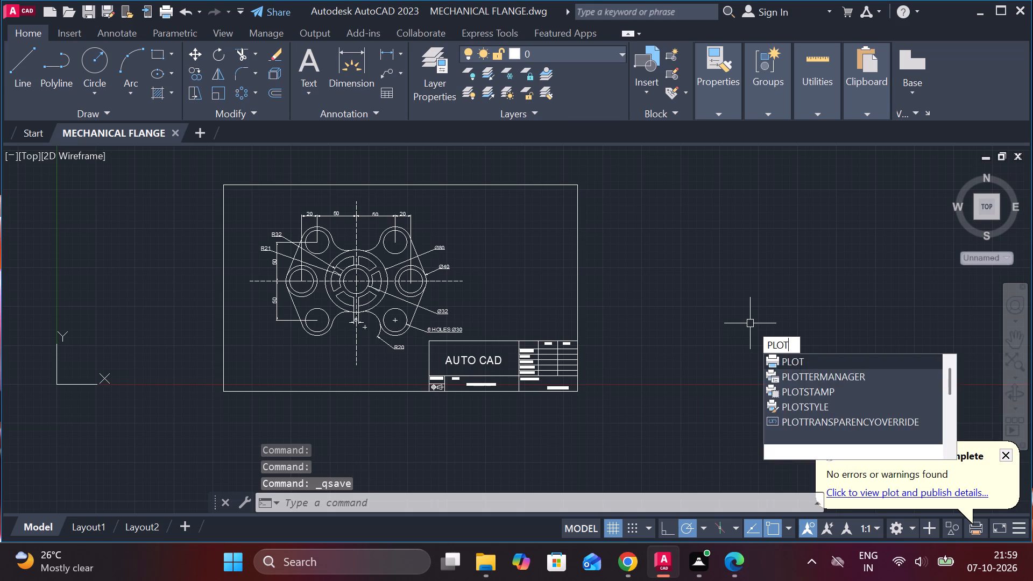
left_click(802, 362)
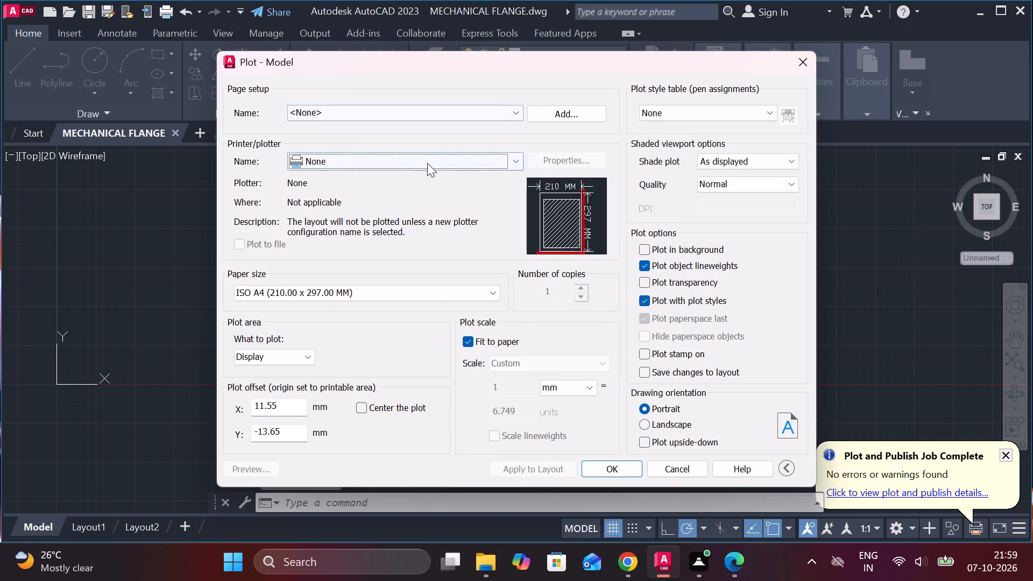
left_click(427, 163)
left_click(338, 333)
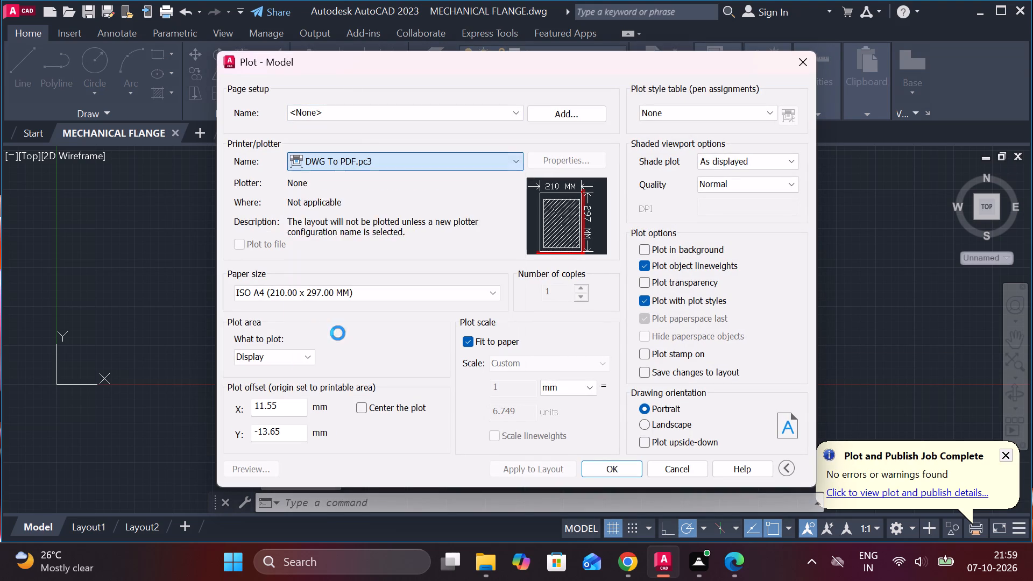
left_click(645, 422)
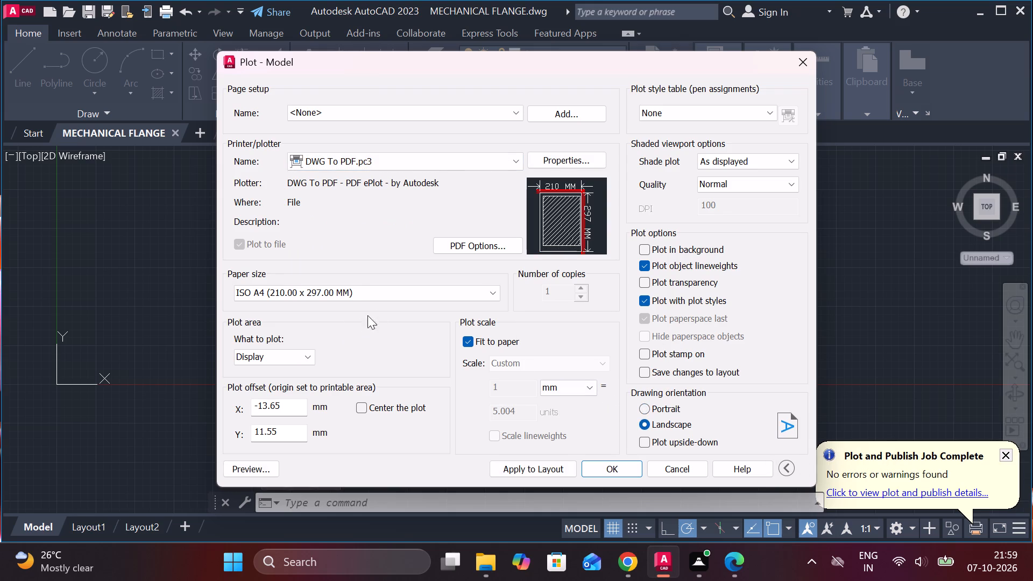
Set the plot area to a window from the border's lower-right corner to a point beyond its upper-left corner.
left_click(307, 359)
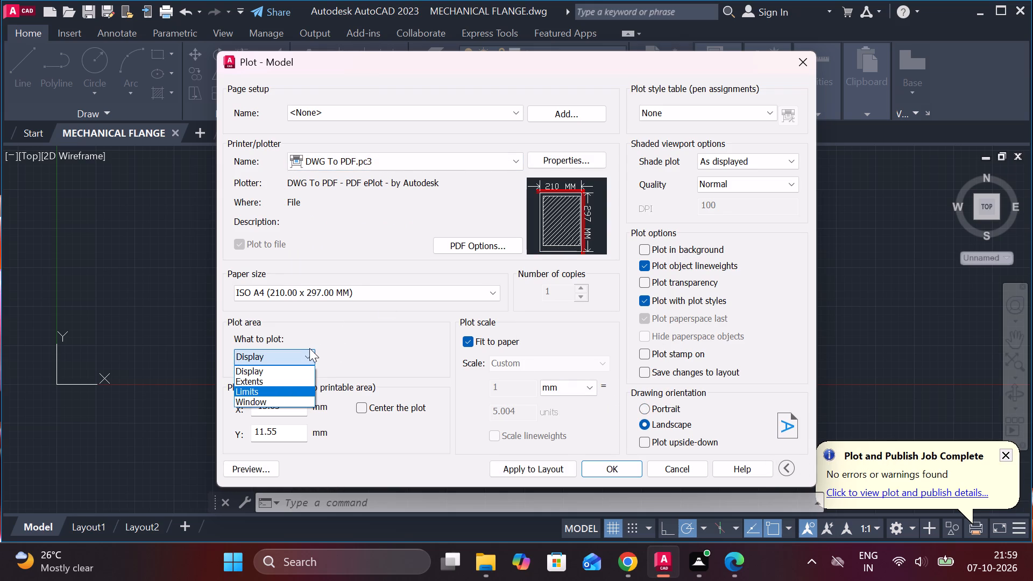
left_click(284, 397)
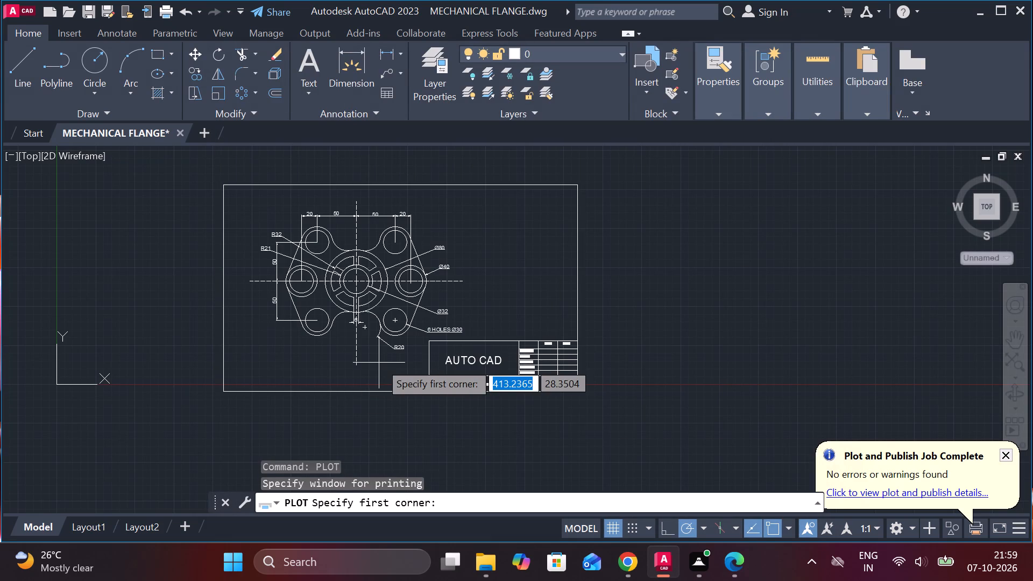
left_click(578, 393)
middle_click_drag(193, 157, 190, 251)
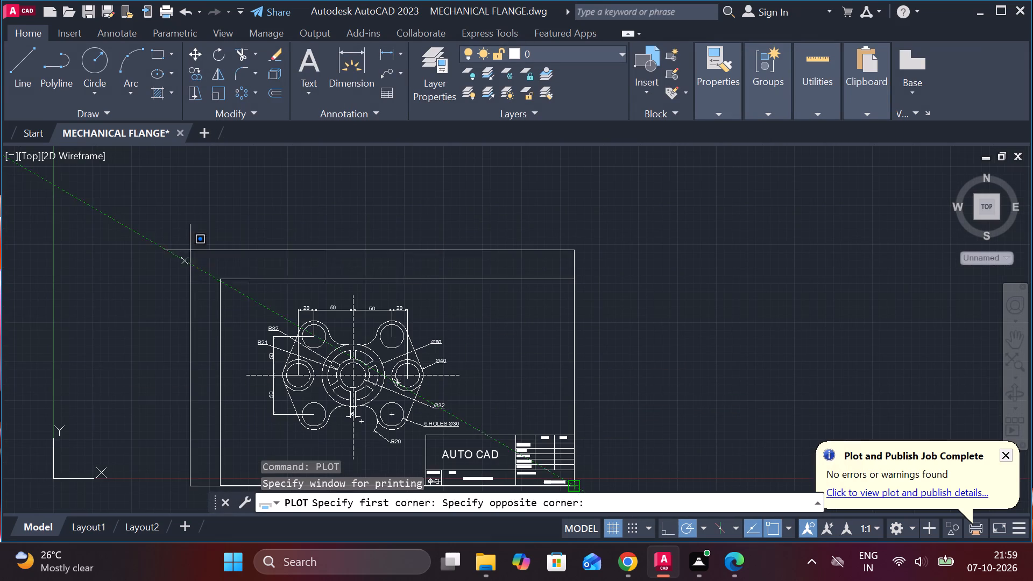
left_click(189, 219)
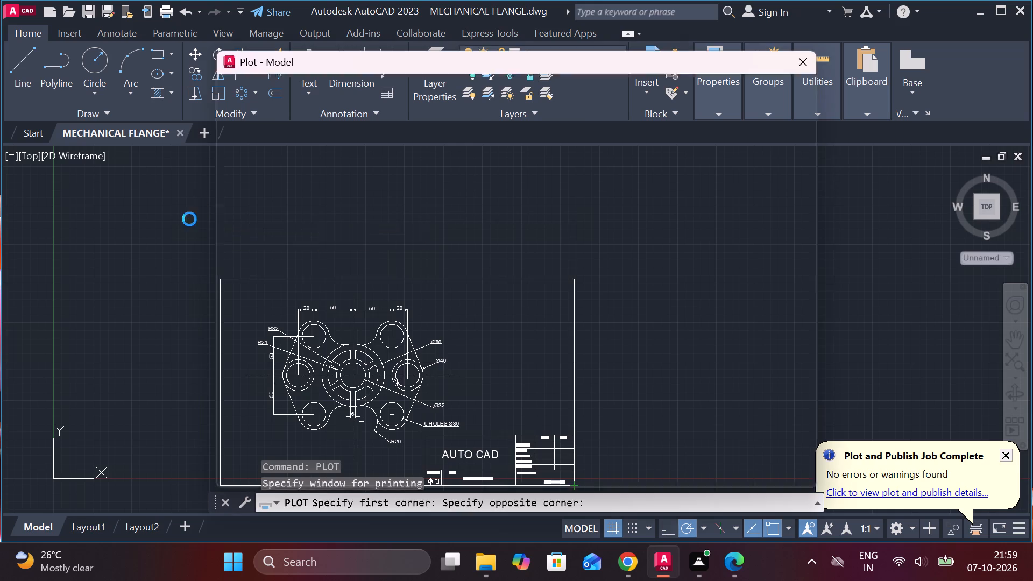
Plot the sheet to MECHANICAL FLANGE-Model.pdf in Documents and look over the resulting PDF in Edge.
left_click(627, 466)
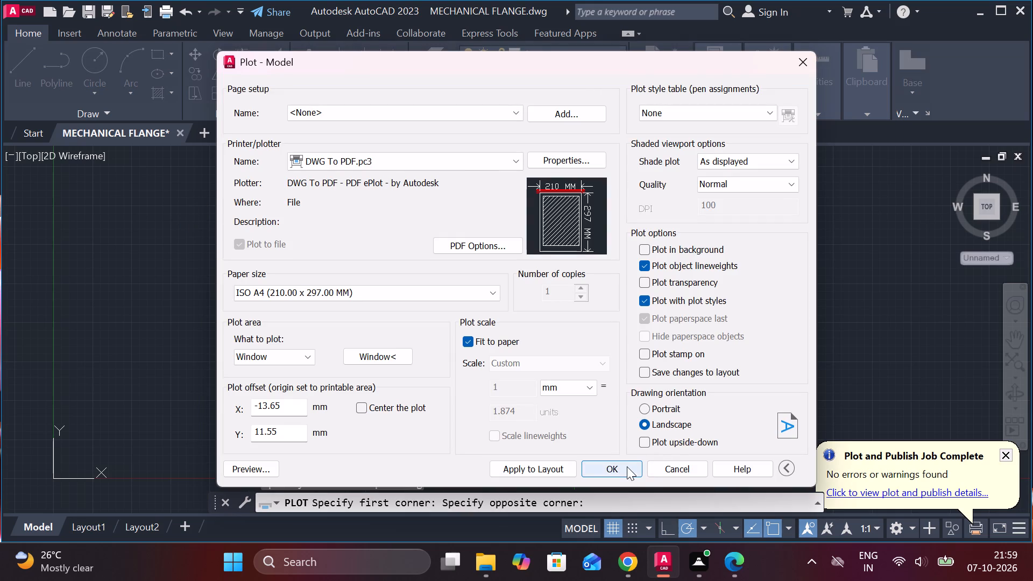
left_click(720, 427)
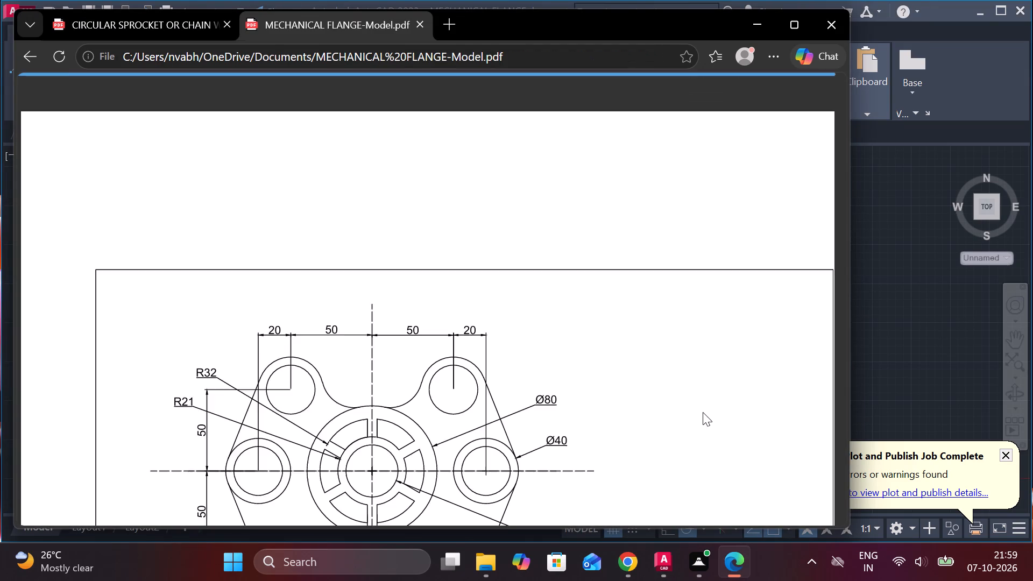
scroll(506, 424, "down", 2)
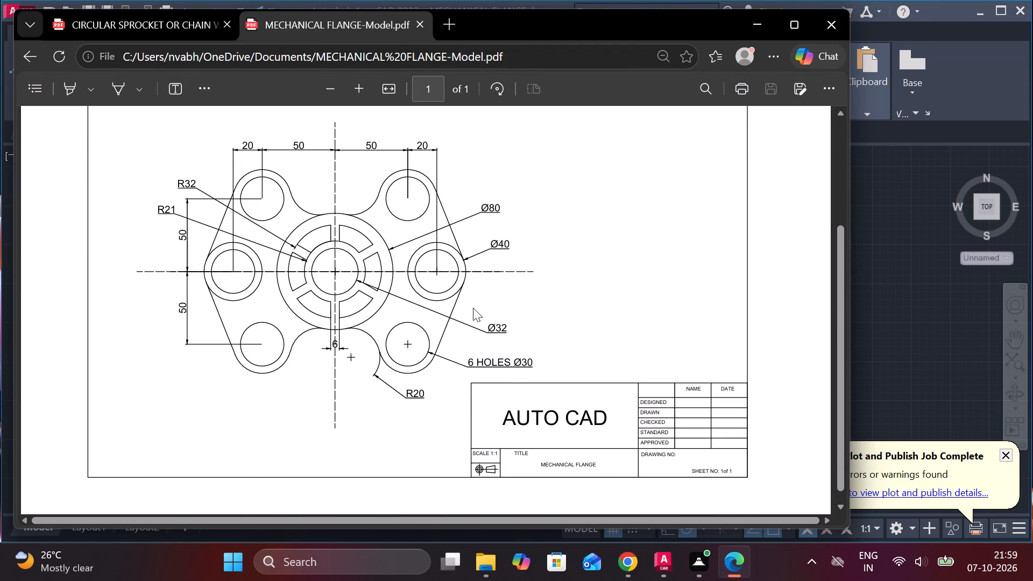
scroll(473, 308, "up", 1)
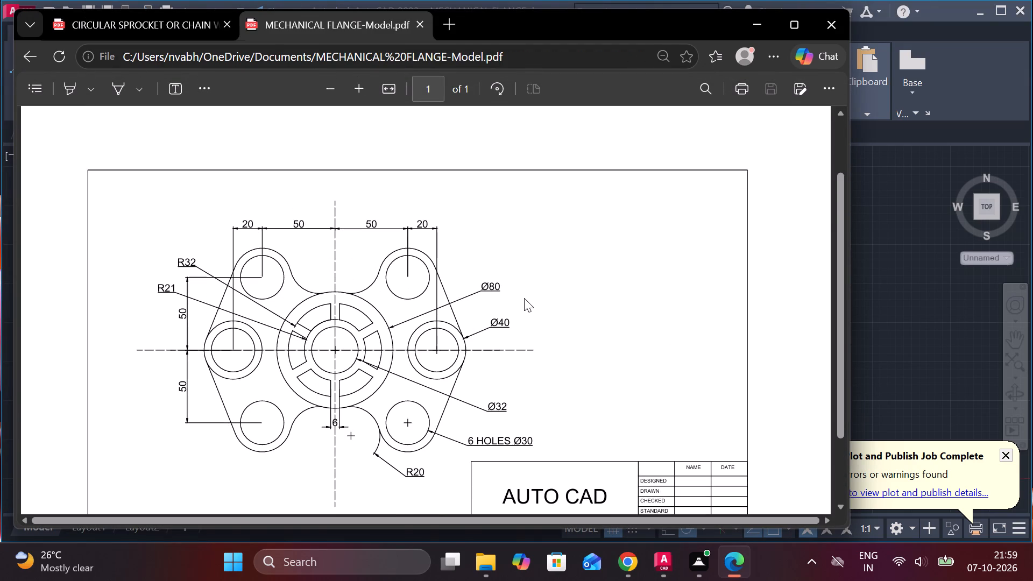